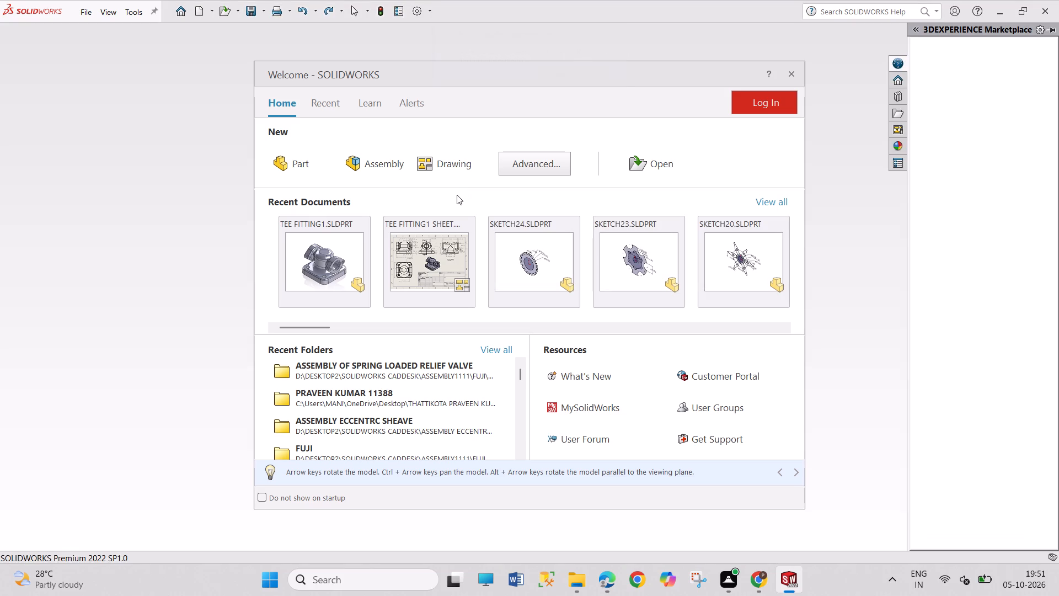
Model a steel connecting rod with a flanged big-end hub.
Switch to Edge and find the Connection Rod drawing in the SOLID MODELLING old book PDF to examine its views and dimensions.
click(196, 273)
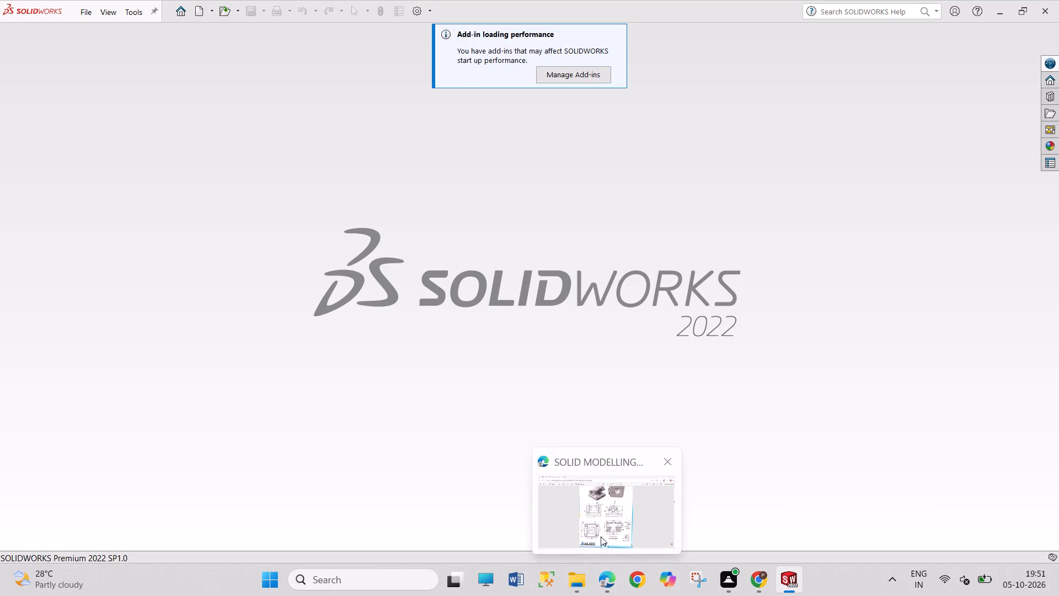
click(601, 517)
scroll(509, 342, up, 14)
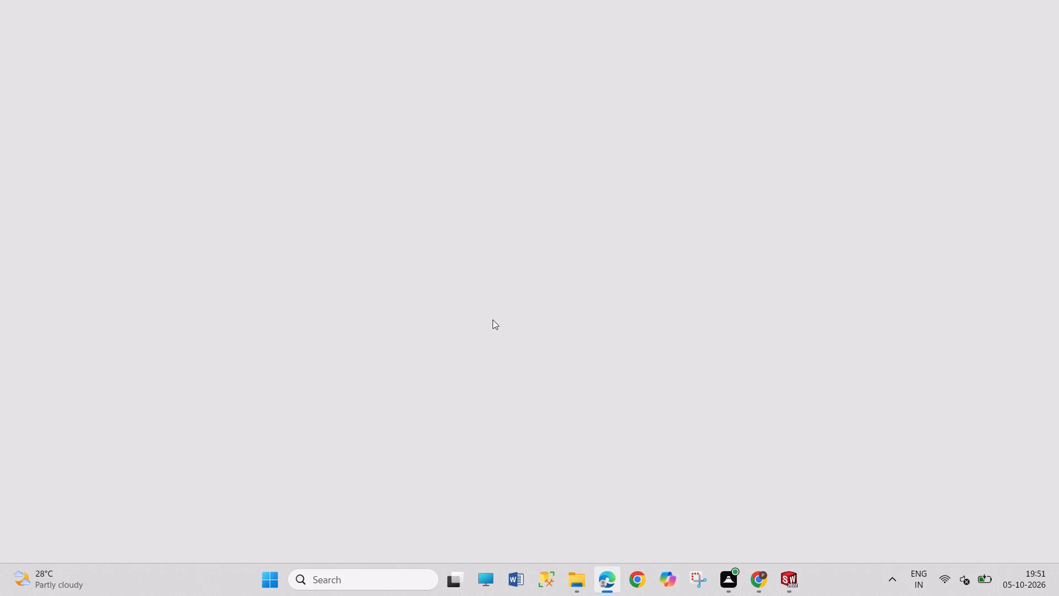
scroll(493, 320, up, 20)
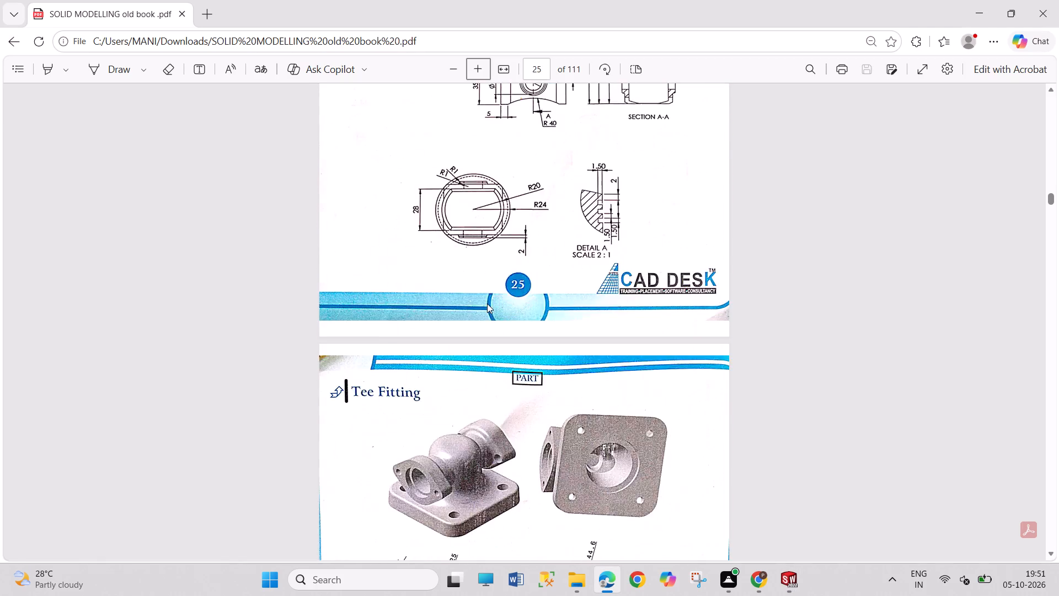
scroll(487, 304, up, 11)
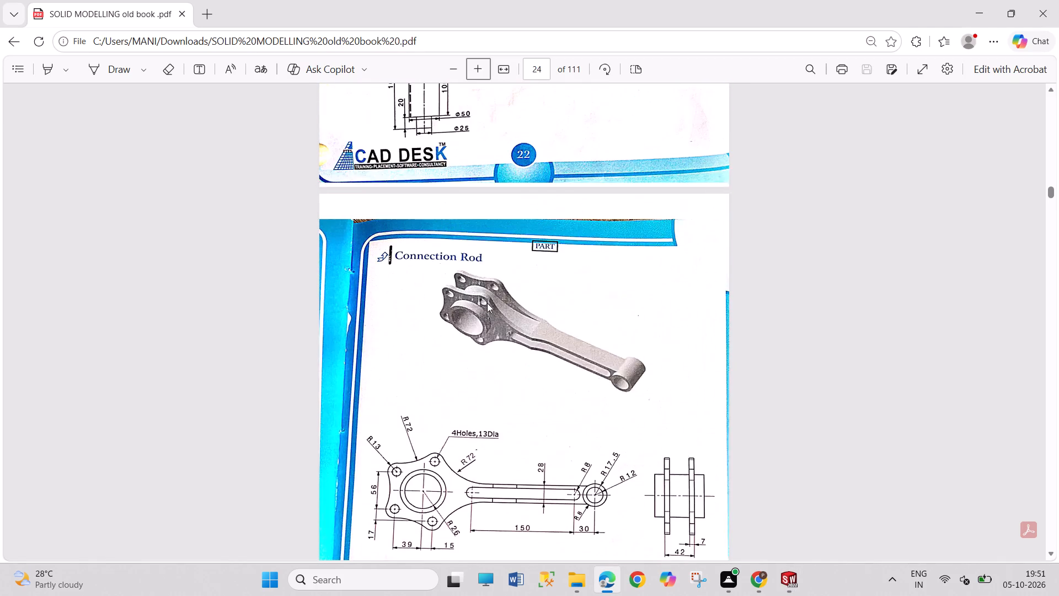
scroll(487, 303, down, 4)
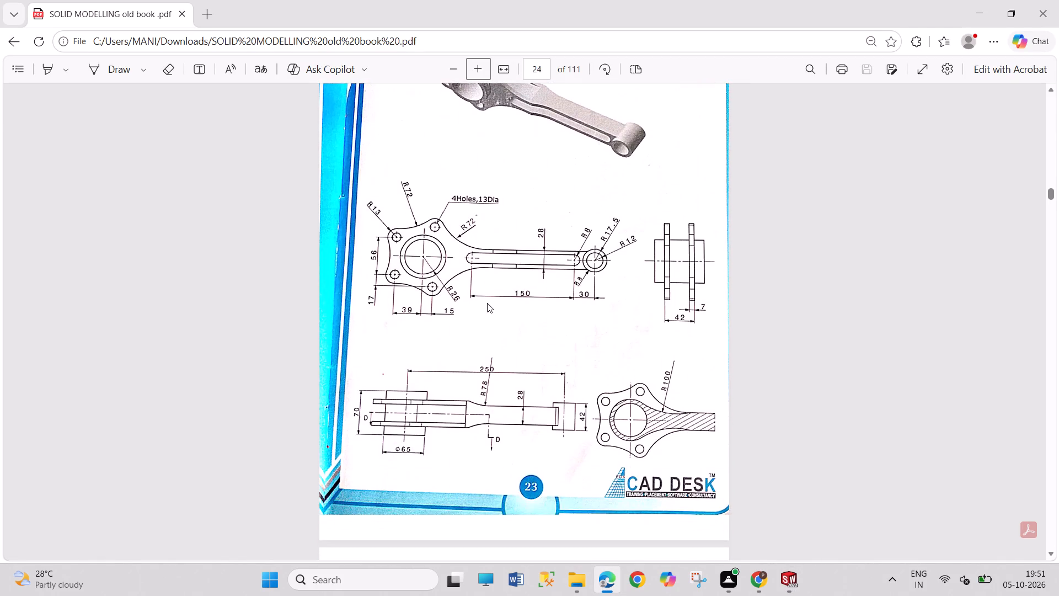
scroll(487, 303, up, 1)
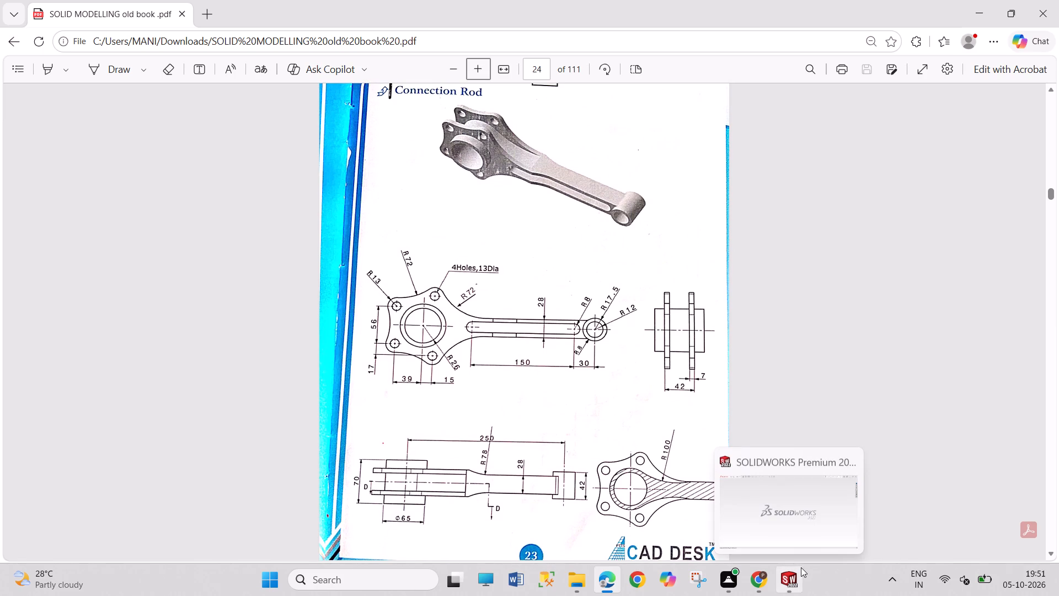
Switch back to SOLIDWORKS and create a new part document.
click(801, 535)
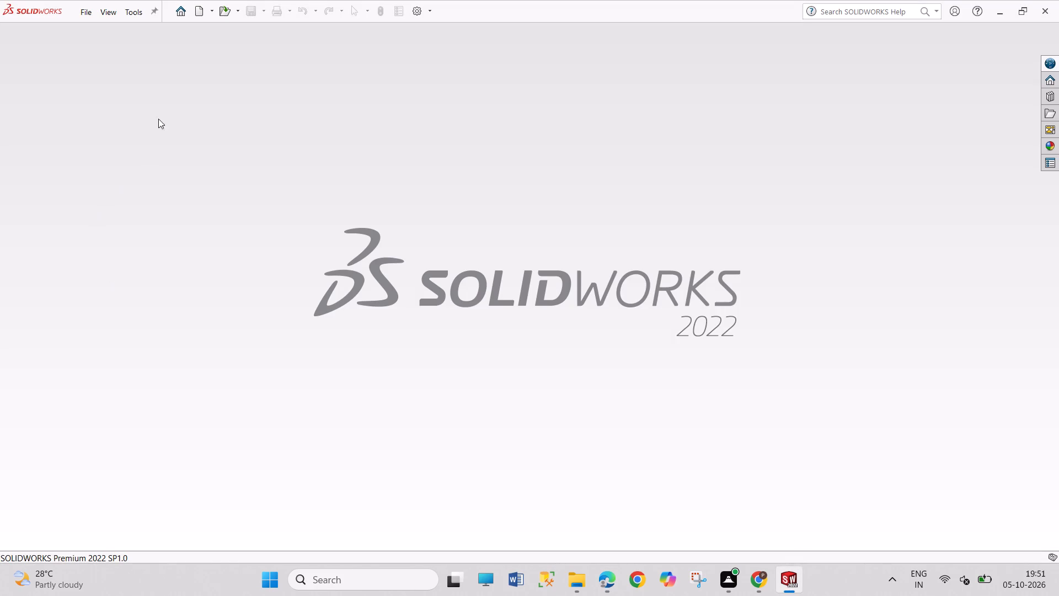
click(195, 8)
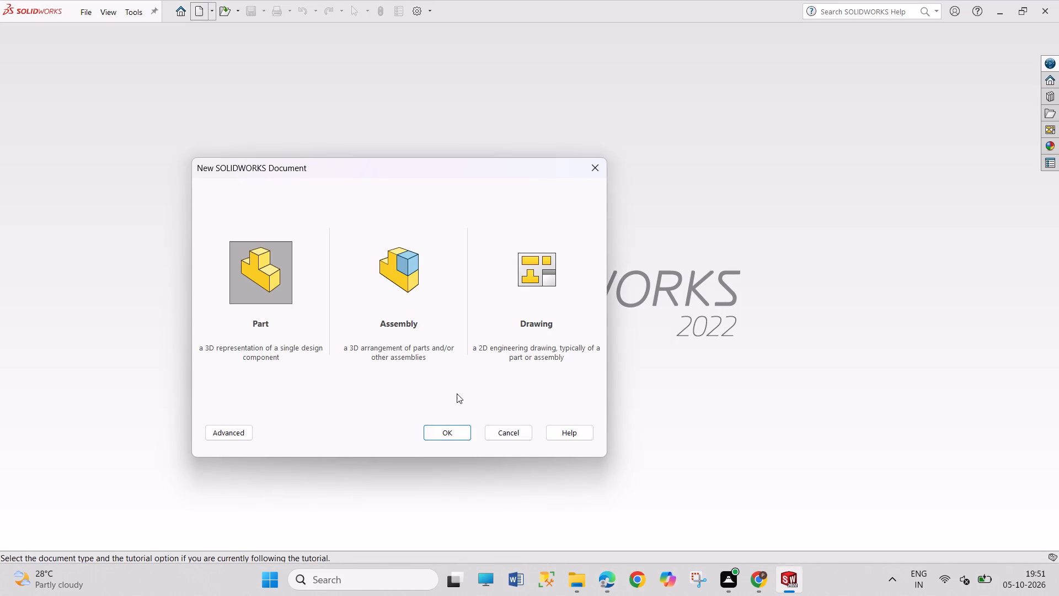
click(455, 429)
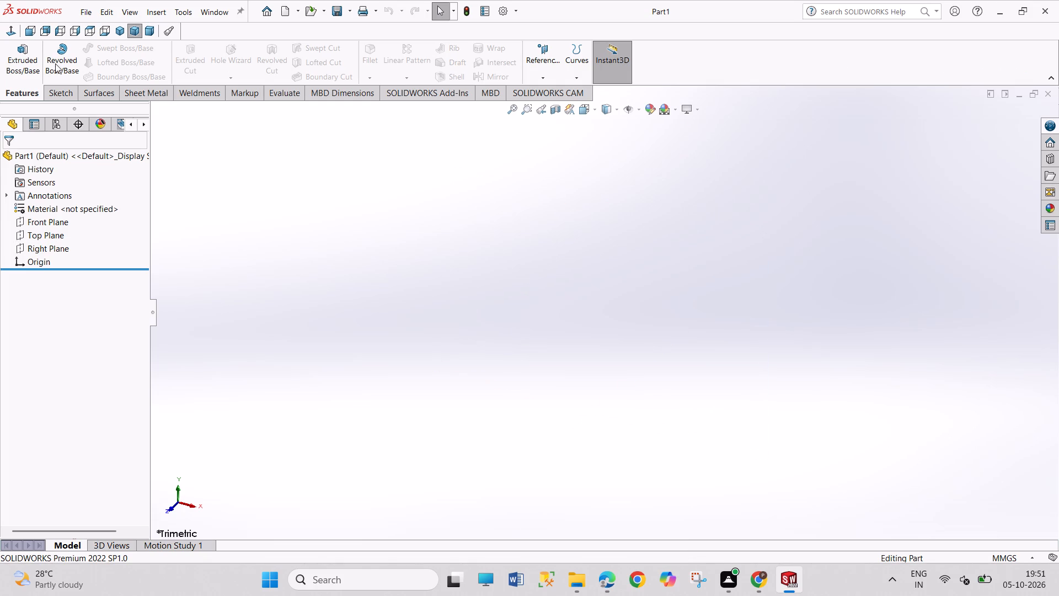
Start a sketch on the Front Plane and draw two concentric circles at the origin, about 63 mm and 36 mm in diameter.
click(63, 221)
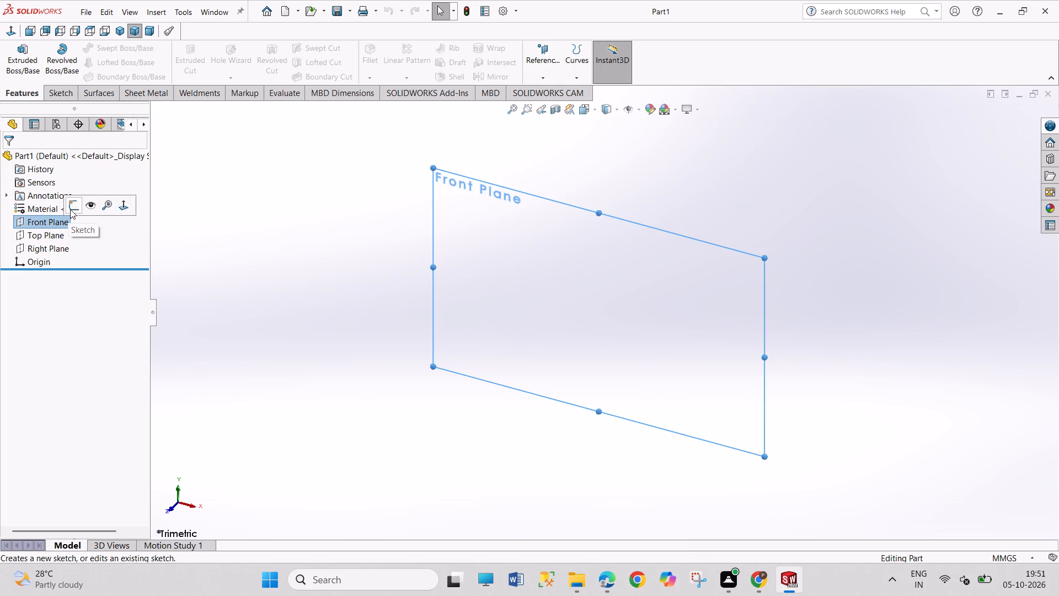
click(70, 209)
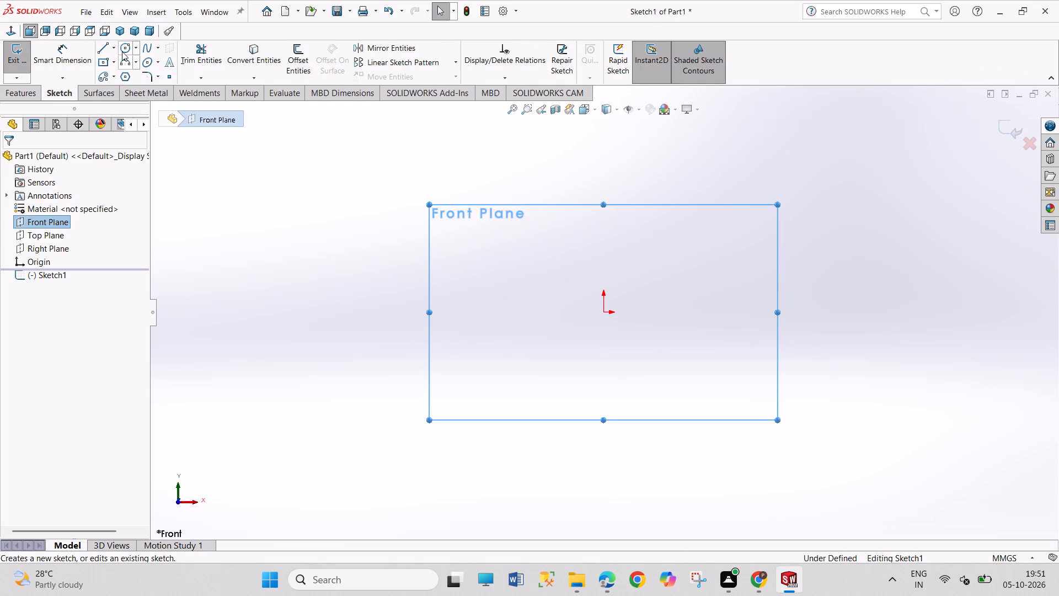
click(122, 45)
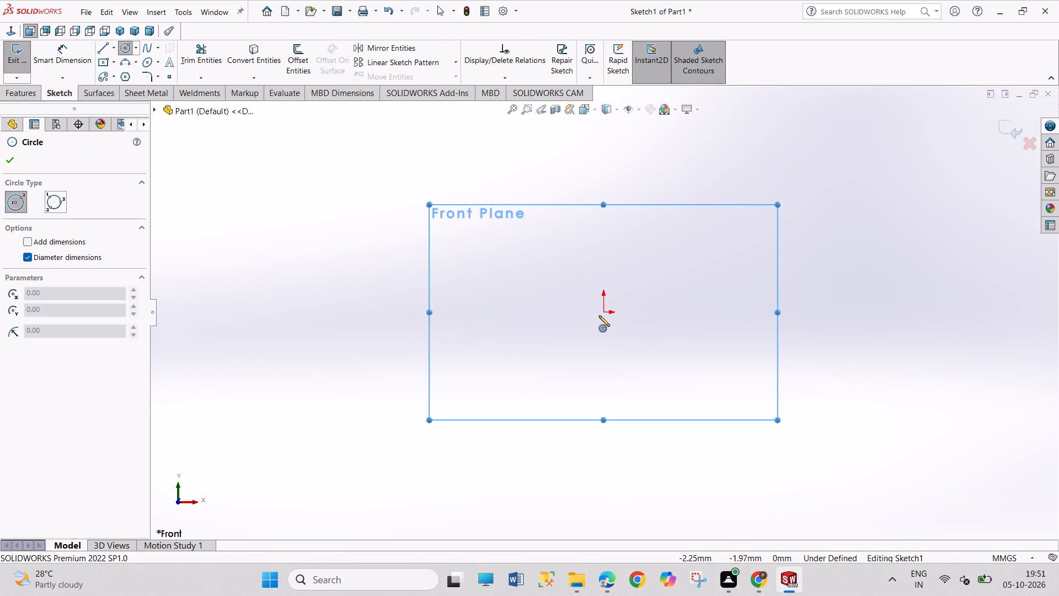
click(601, 313)
click(631, 367)
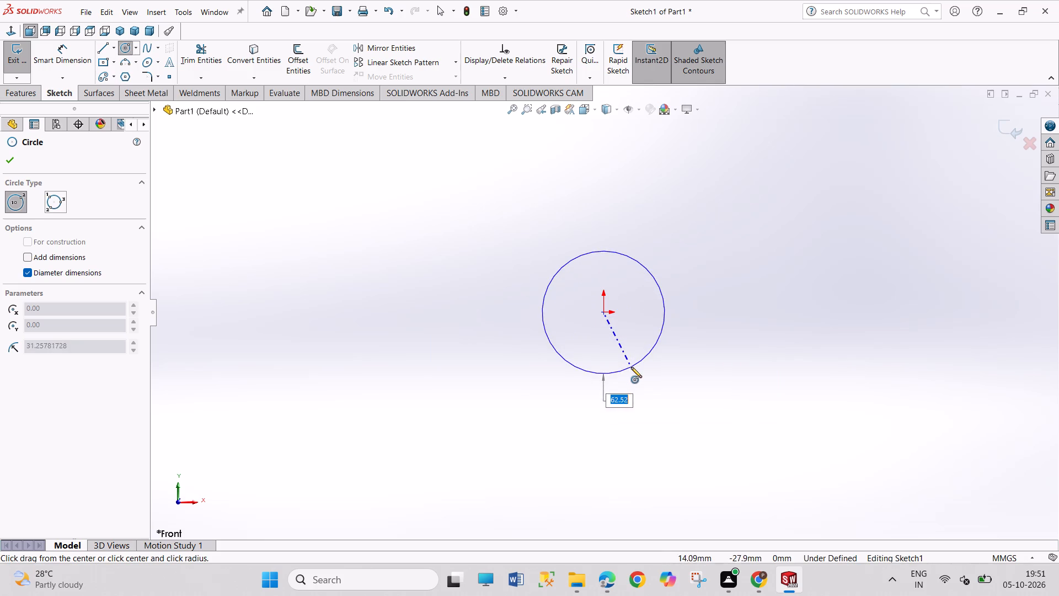
click(603, 313)
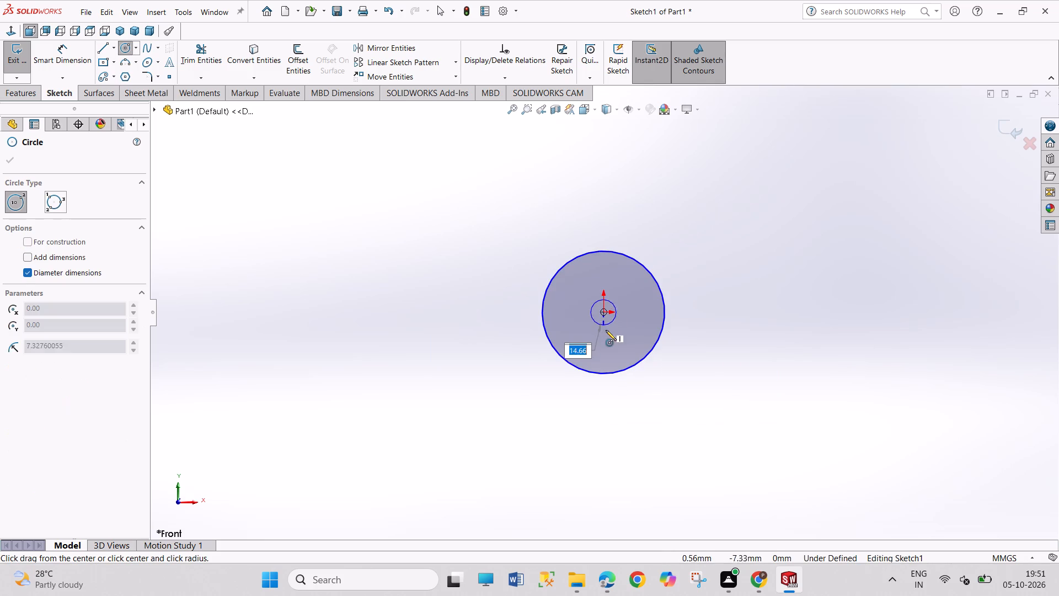
click(613, 344)
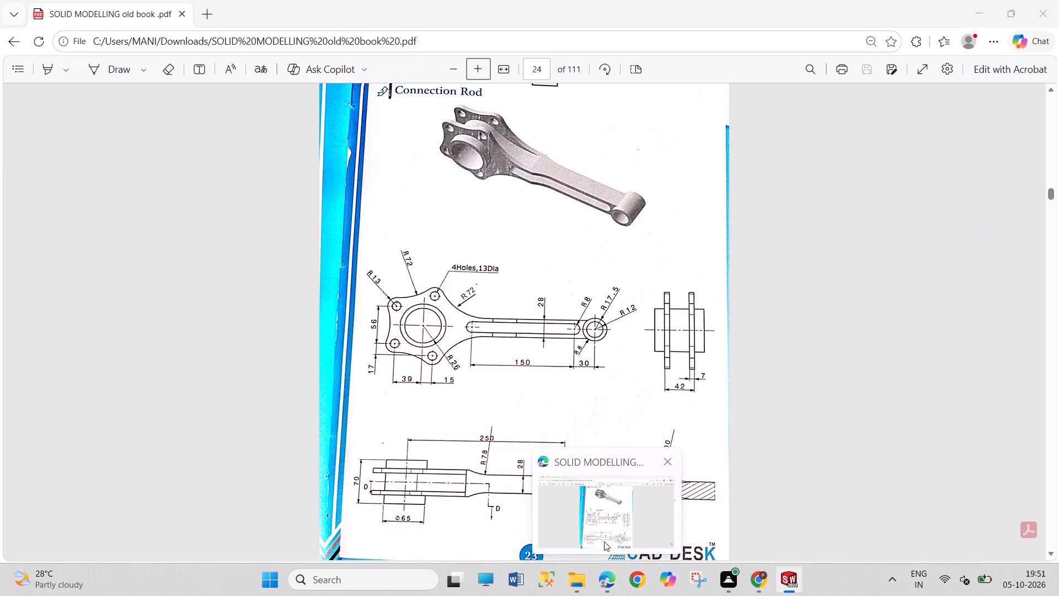
Dimension the outer circle at the origin to 65 mm diameter and the inner circle to 52 mm diameter.
right_drag(693, 375, 689, 369)
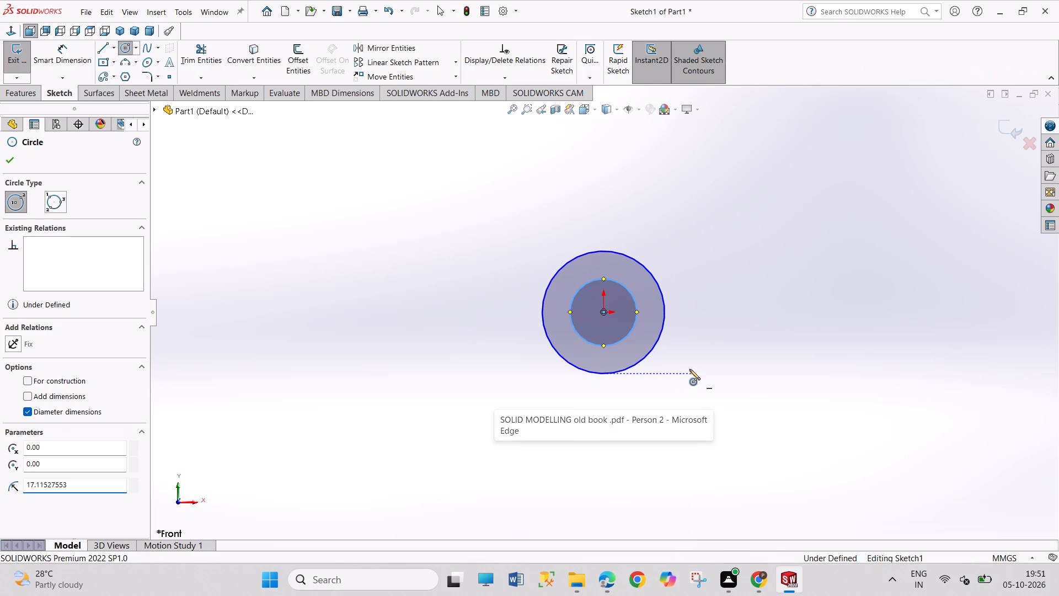
right_drag(689, 369, 689, 285)
click(651, 273)
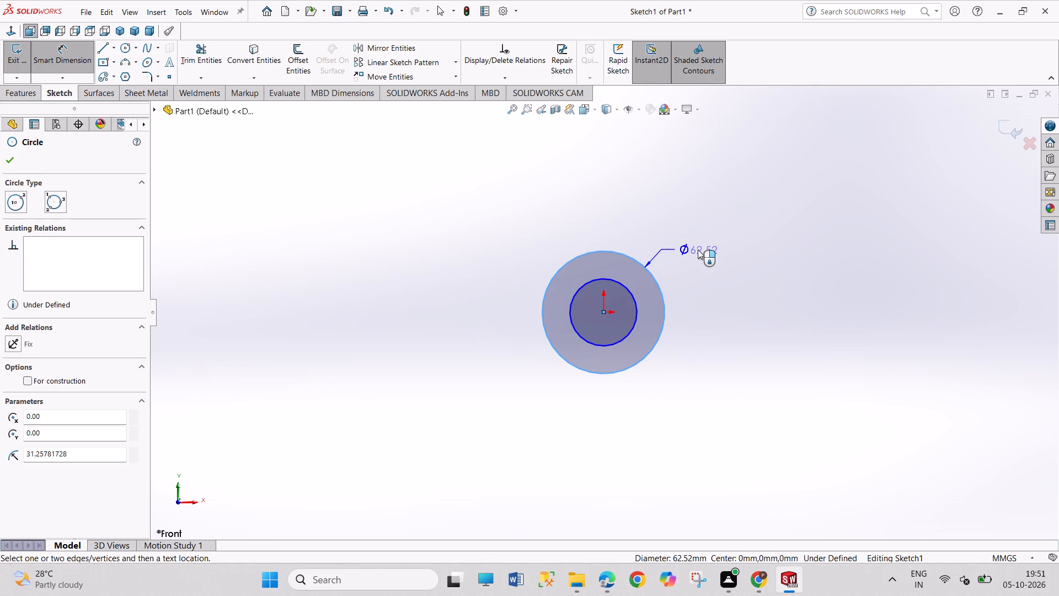
click(698, 249)
text(65)
key(Return)
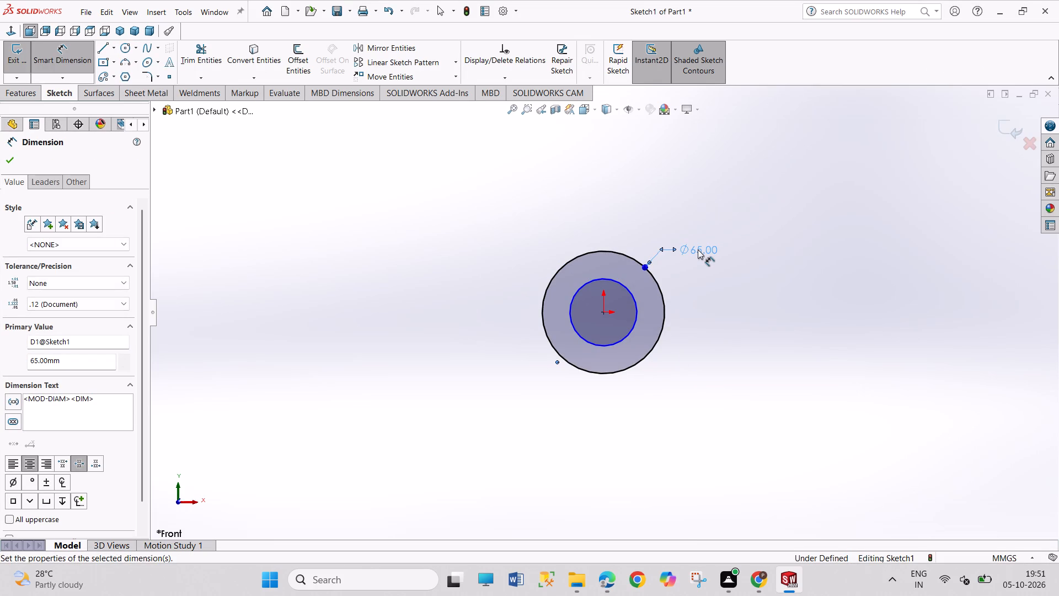
click(612, 283)
click(666, 230)
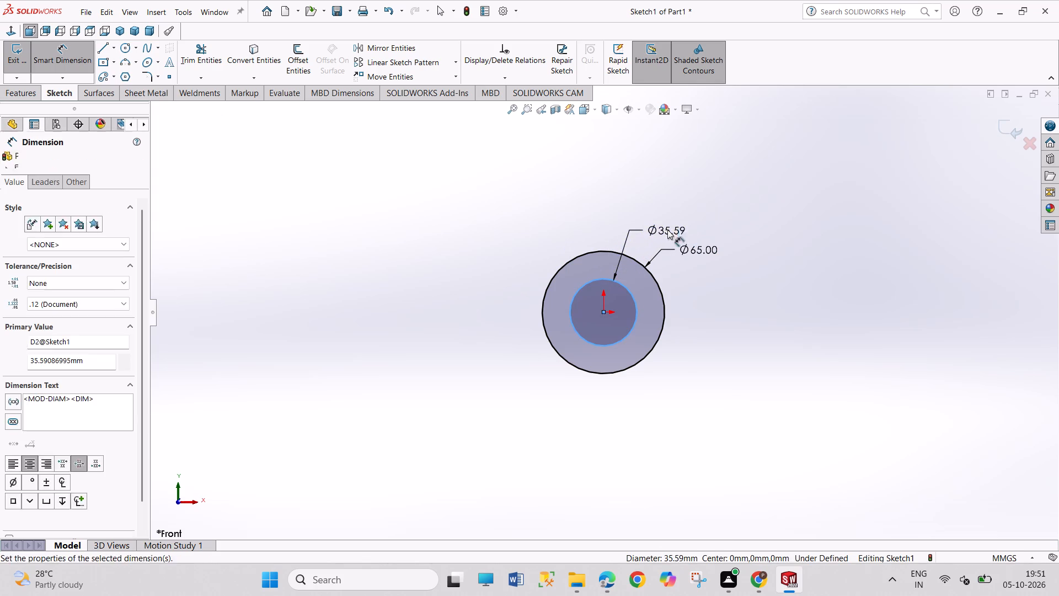
text(52)
key(Return)
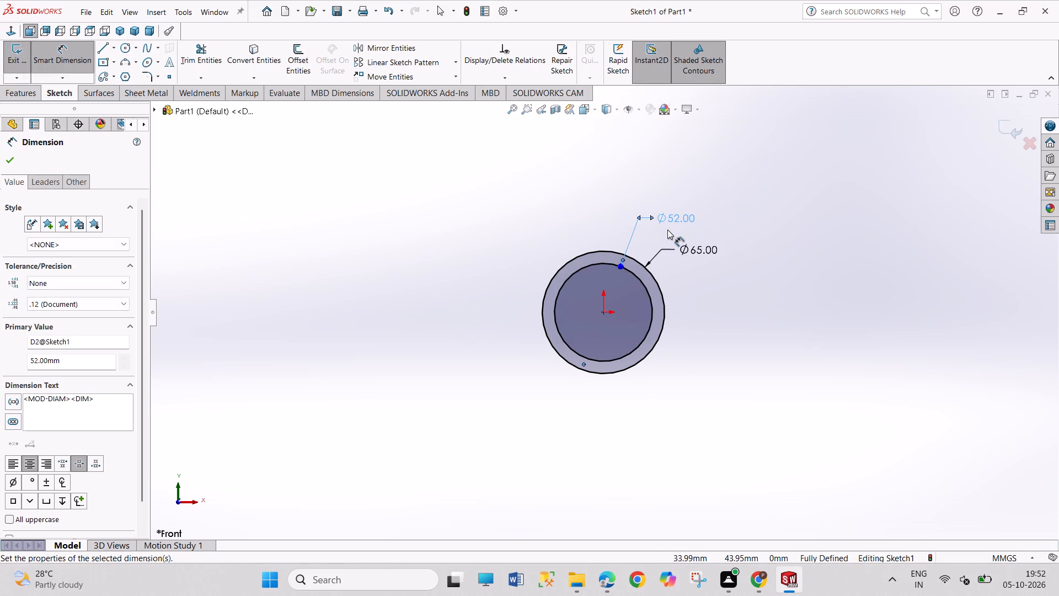
right_click(849, 302)
click(868, 338)
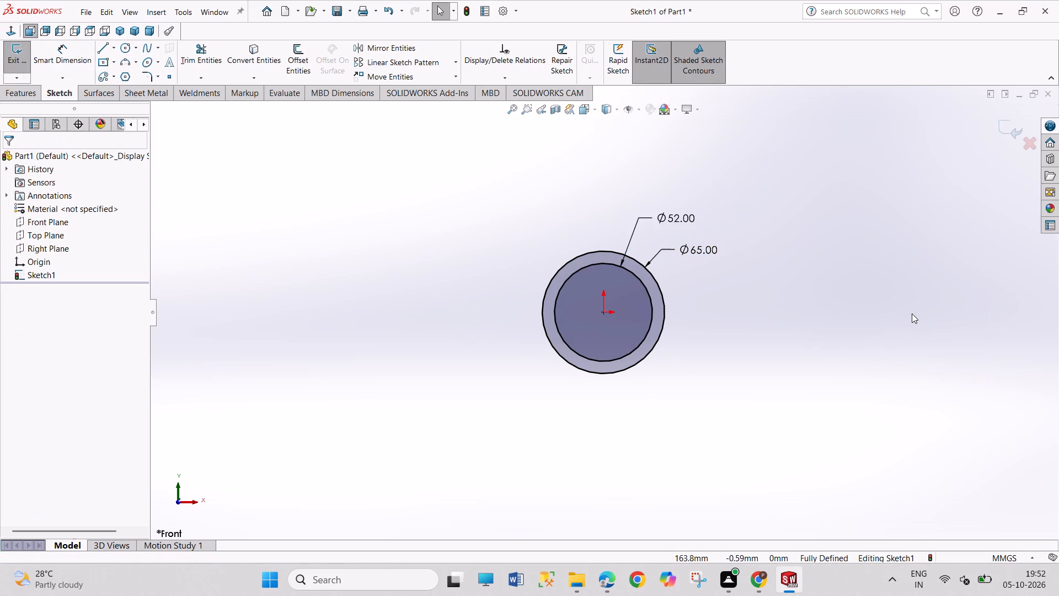
Sketch two concentric circles about 27 mm and 52 mm in diameter, level with the origin and about 200 mm along positive X.
scroll(912, 313, up, 2)
scroll(912, 313, down, 1)
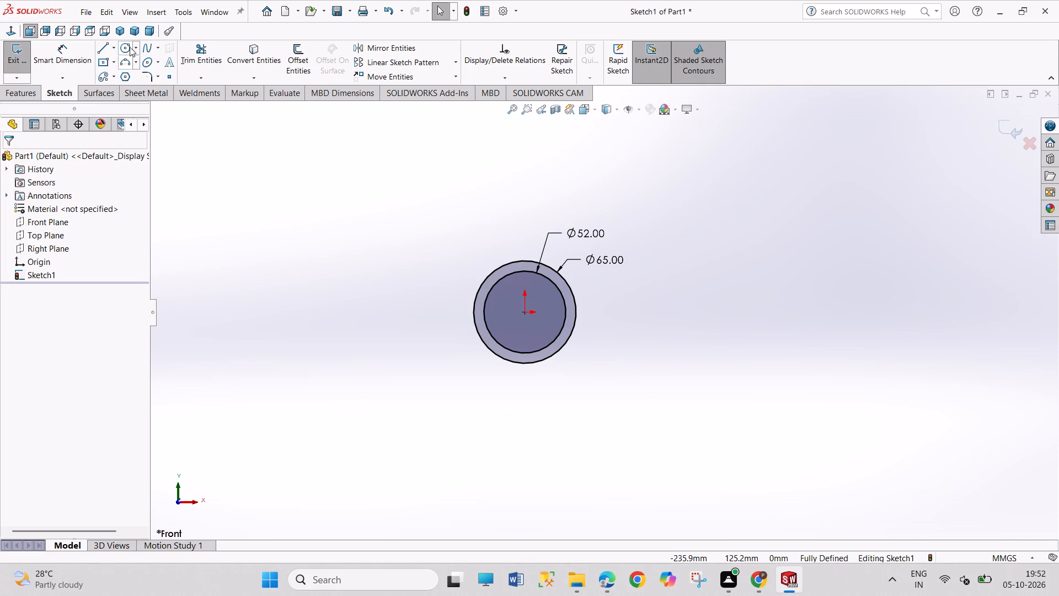
click(130, 46)
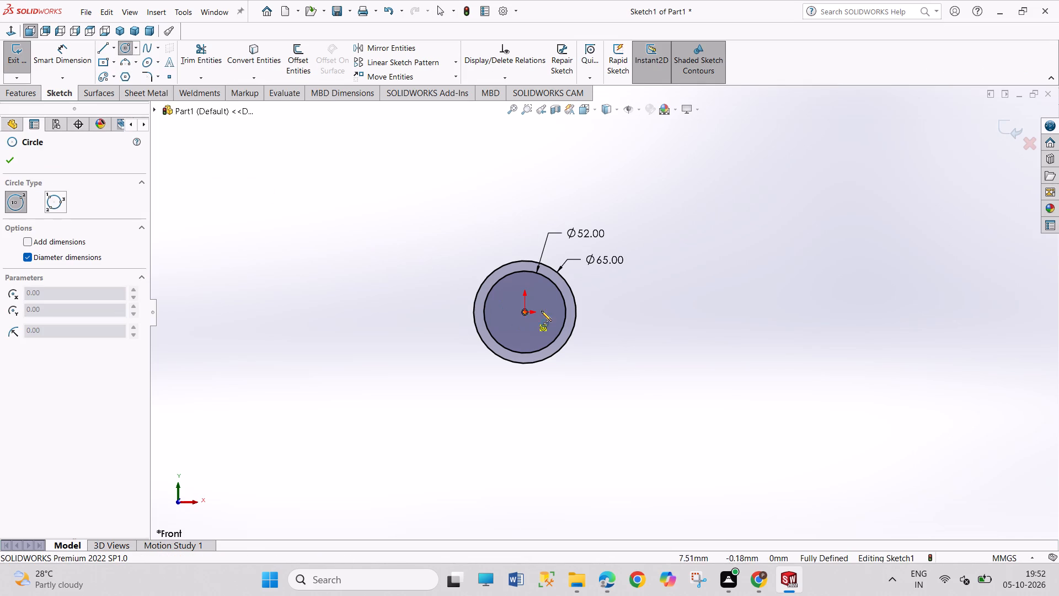
click(839, 310)
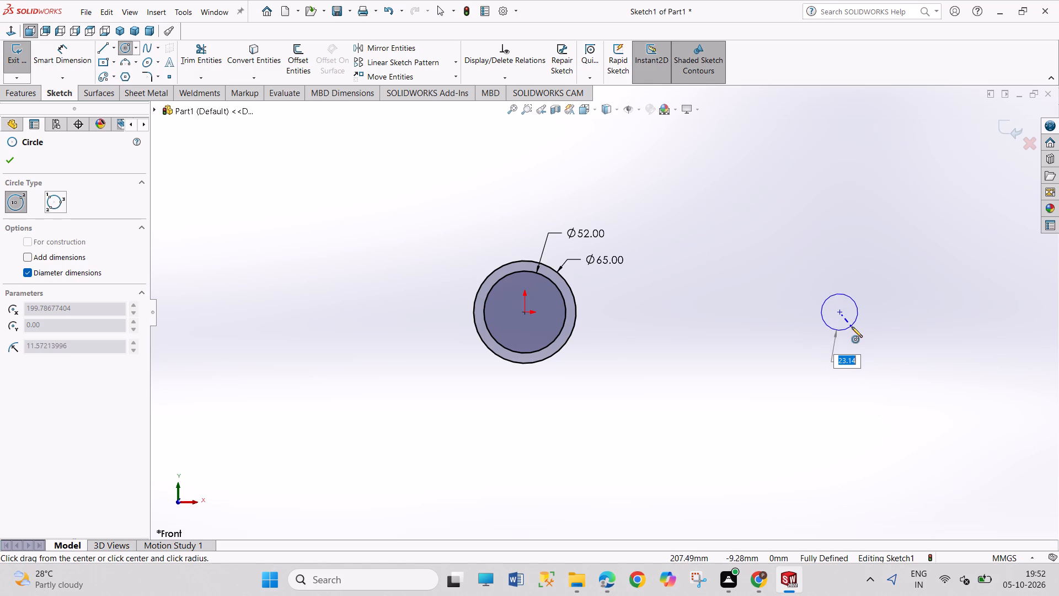
click(853, 328)
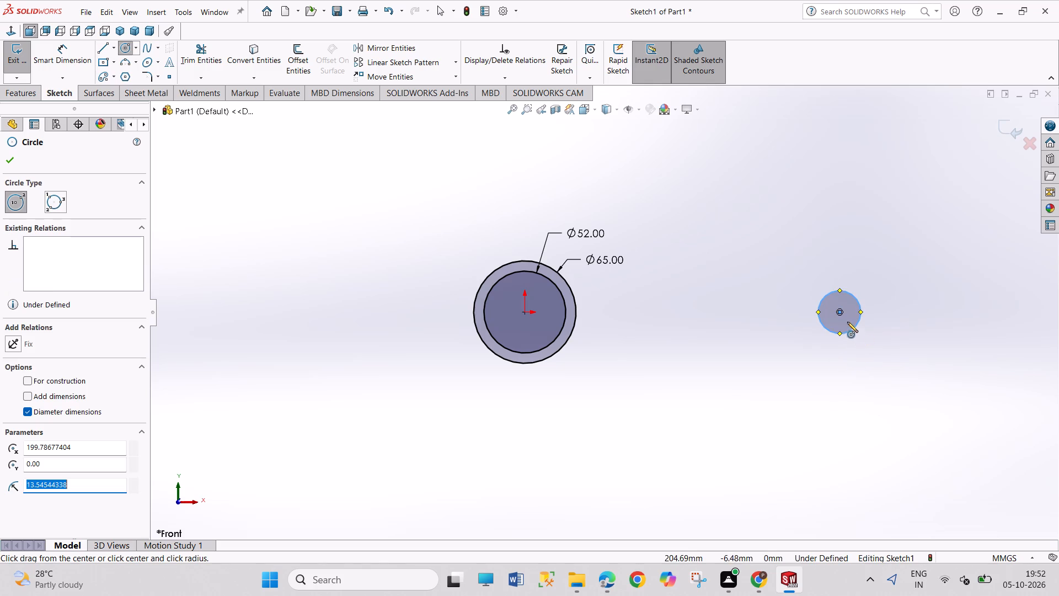
click(838, 312)
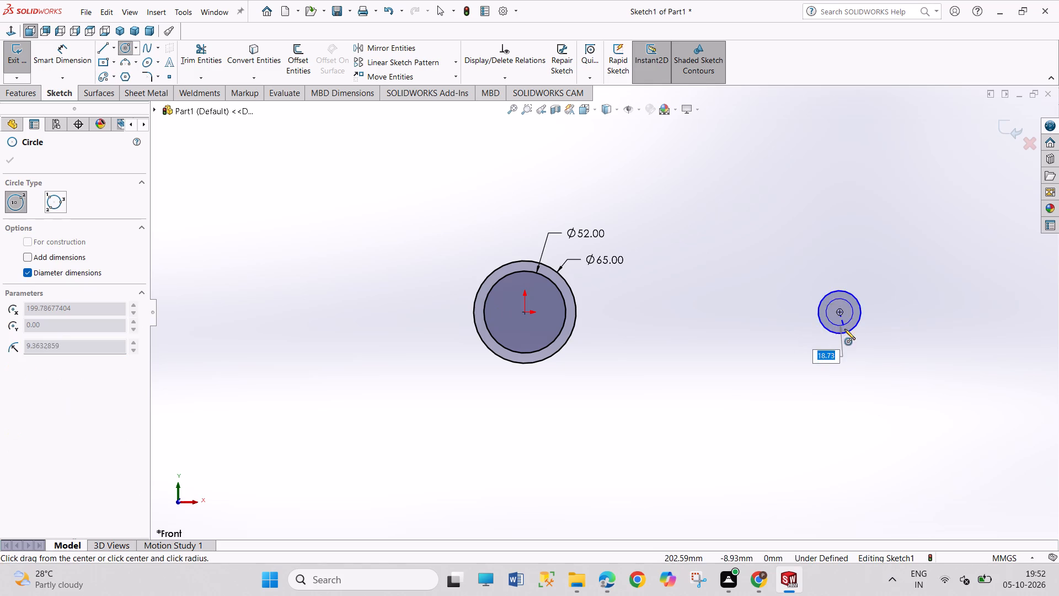
click(854, 350)
Dimension the outer circle of the new pair to 35 mm diameter and its inner circle to 24 mm diameter.
right_drag(889, 376, 901, 284)
click(855, 275)
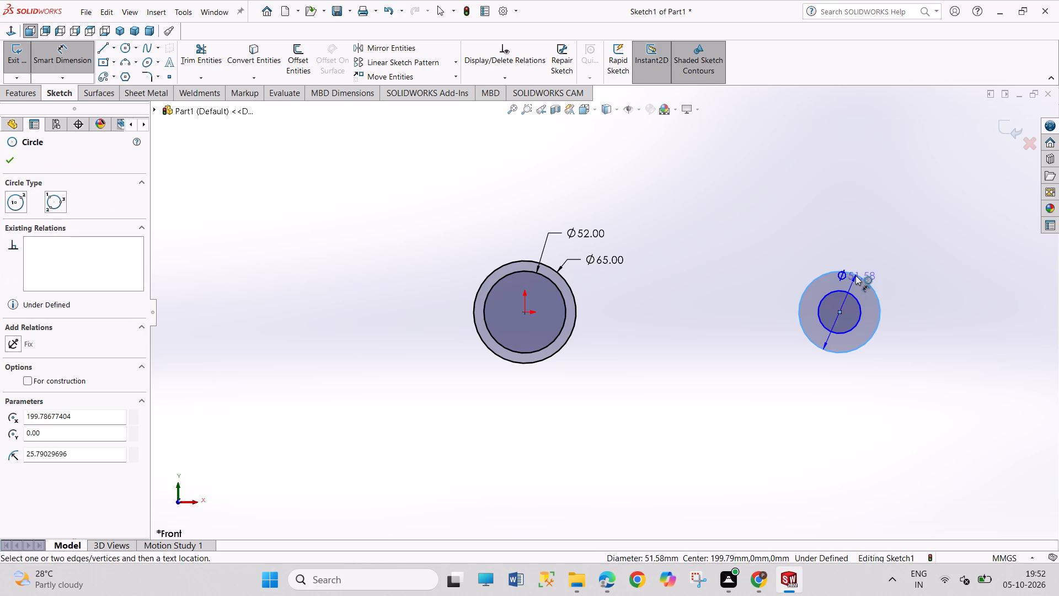
click(903, 256)
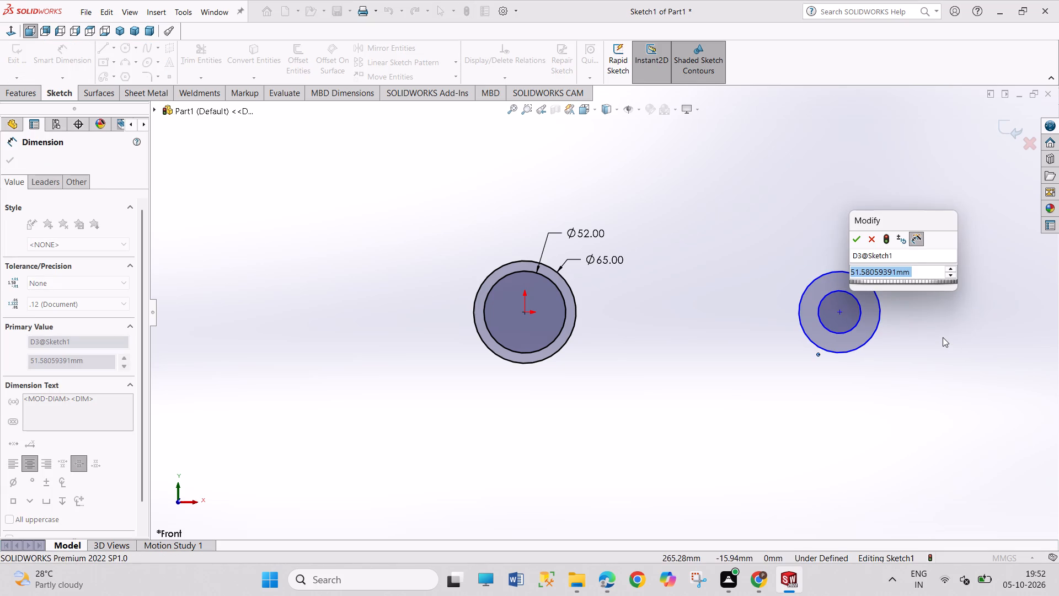
text(35)
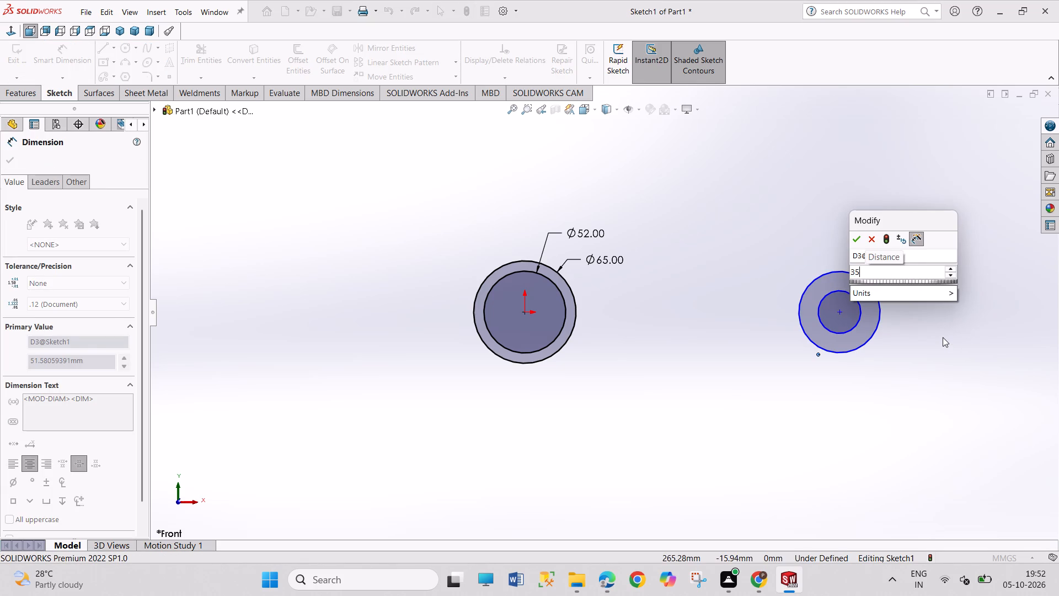
key(Return)
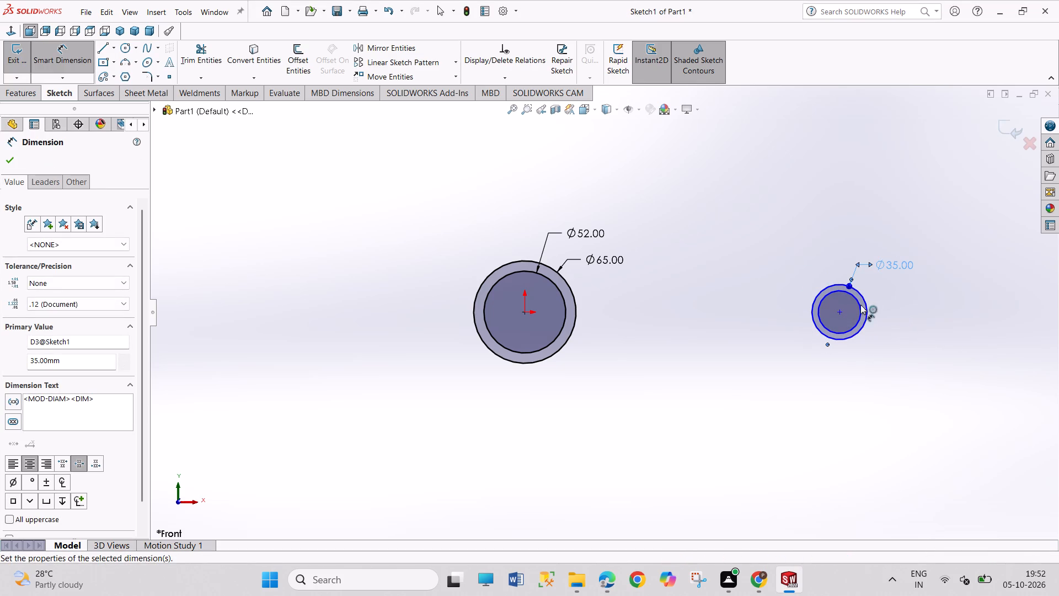
click(858, 302)
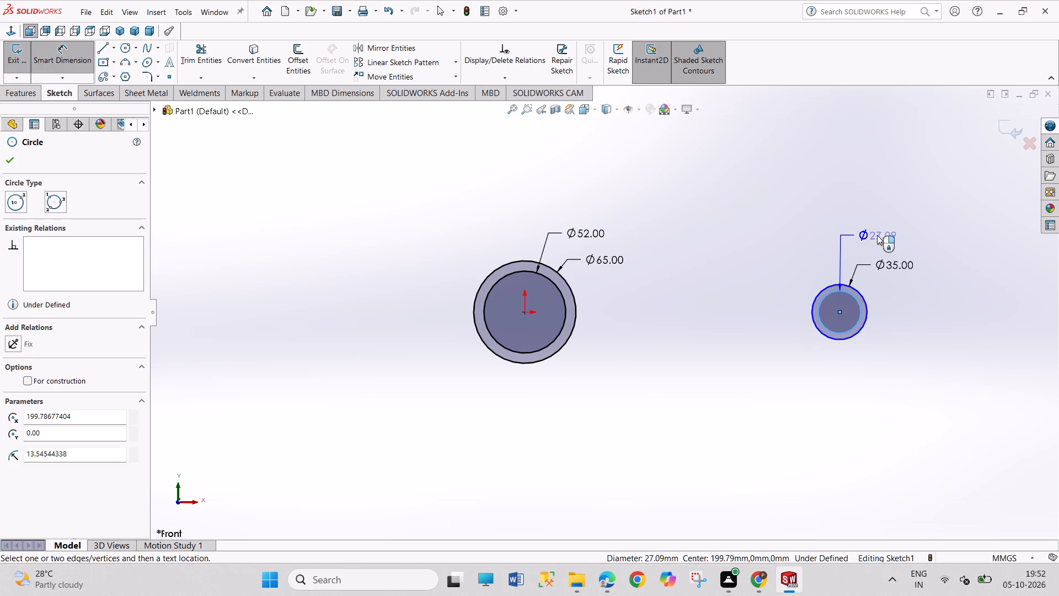
click(877, 235)
text(24)
key(Return)
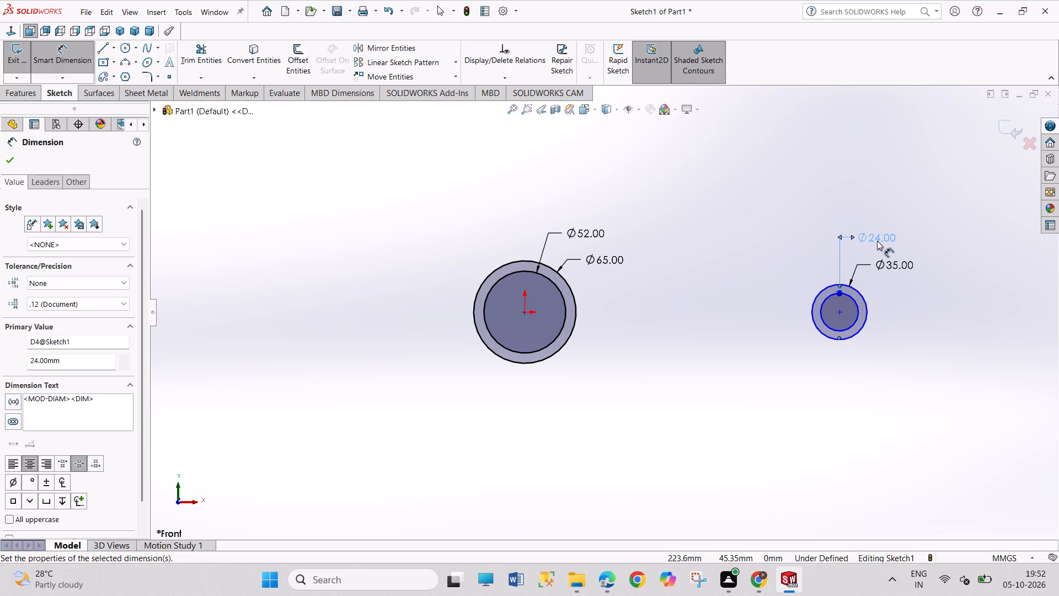
right_click(907, 381)
click(924, 415)
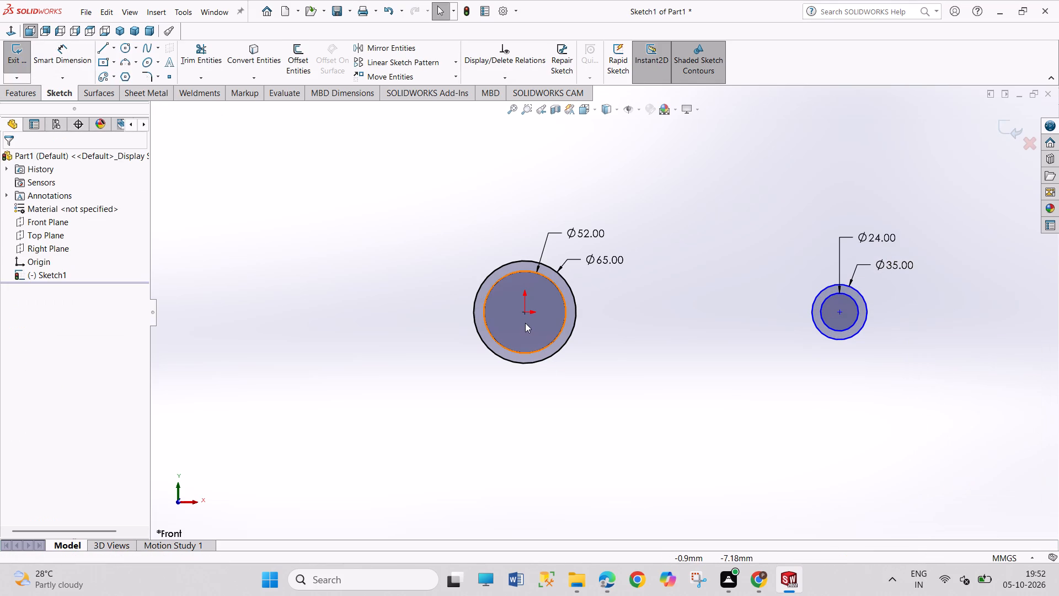
Add a Horizontal relation between the origin and the centre of the 35 mm and 24 mm circles.
click(526, 314)
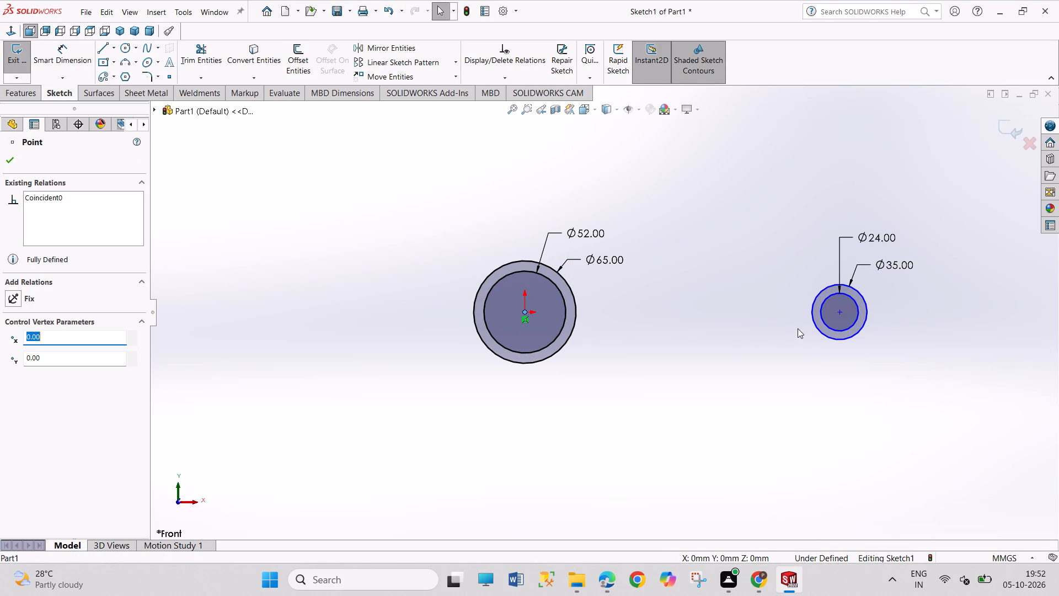
click(841, 312)
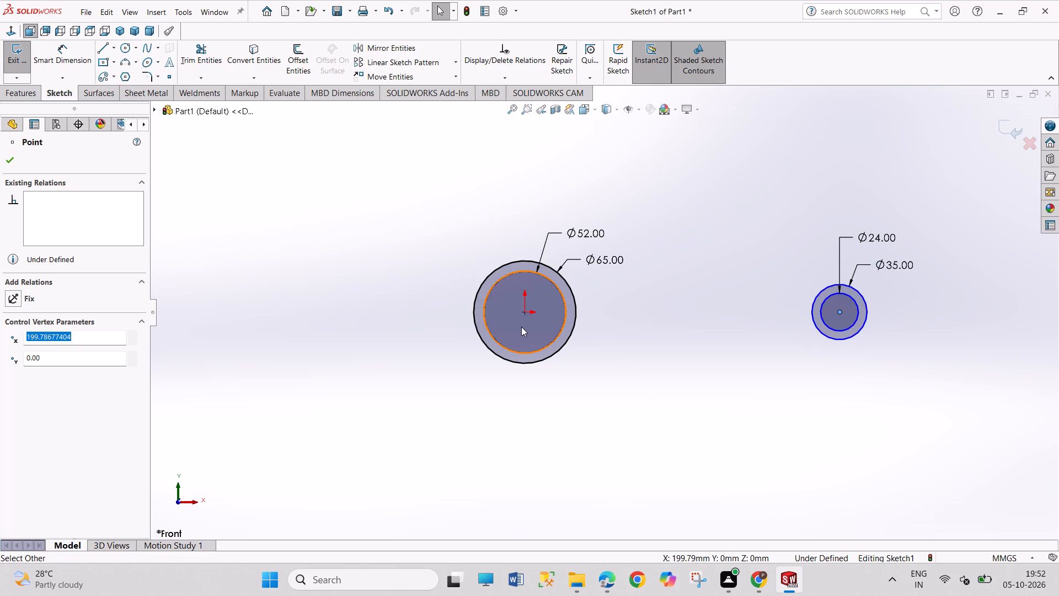
ctrl+click(526, 313)
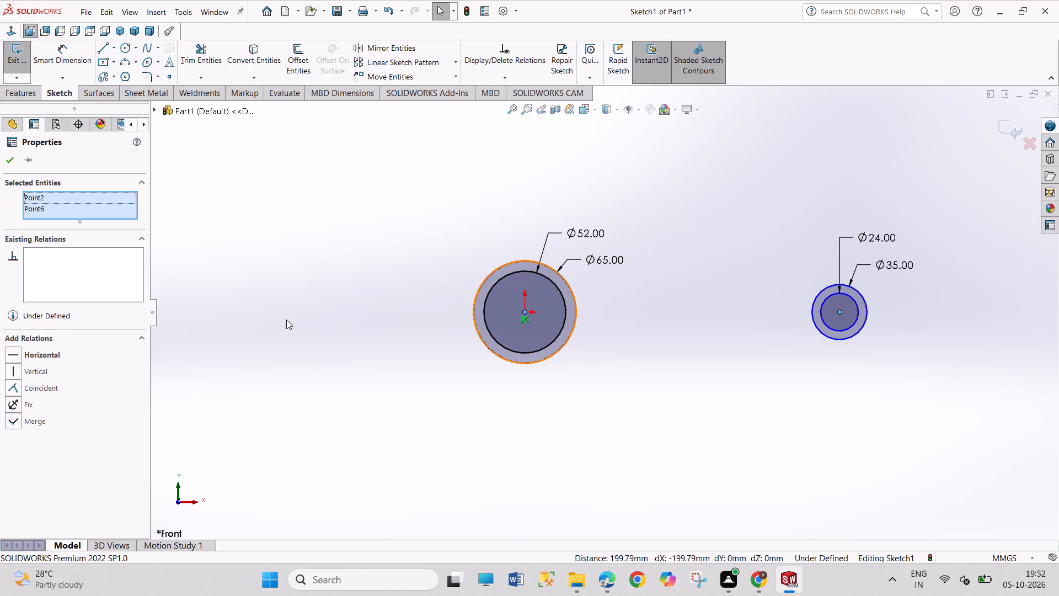
click(38, 356)
click(607, 489)
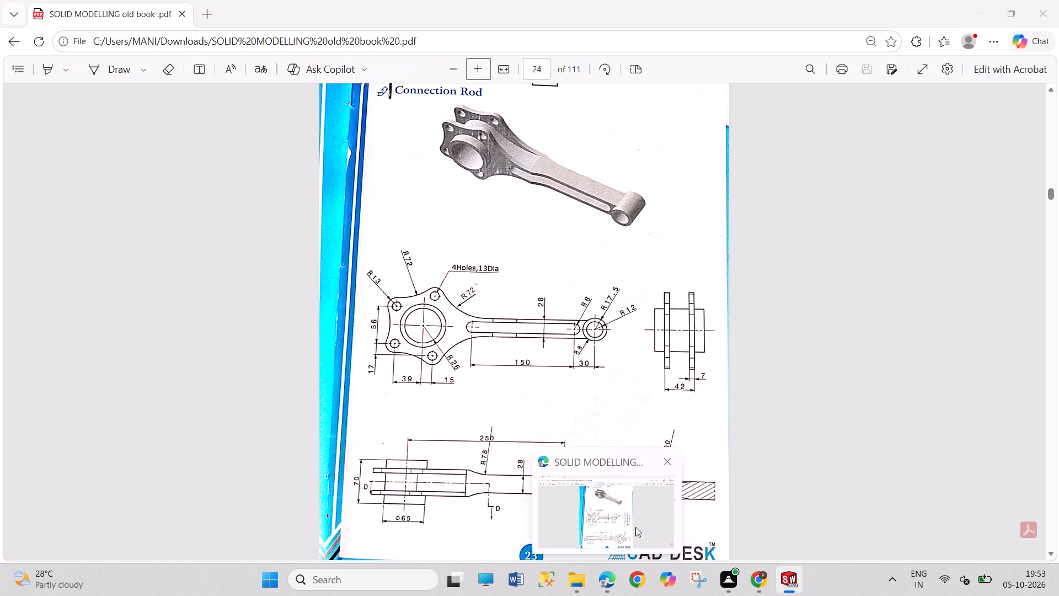
Dimension the horizontal centre distance between the two circle pairs to 250 mm.
right_drag(753, 448, 749, 340)
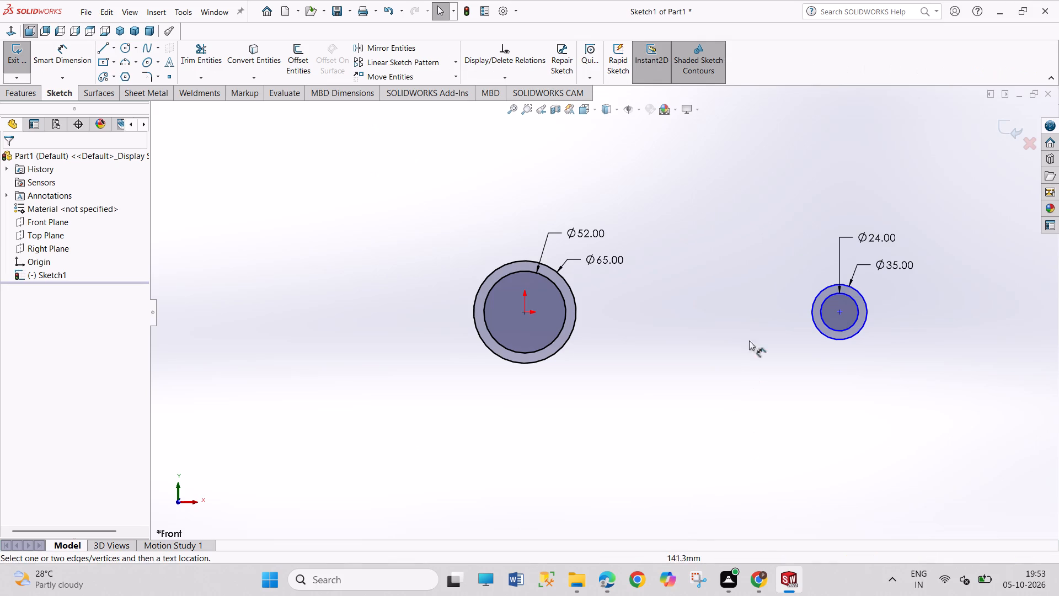
right_drag(749, 340, 752, 322)
click(837, 309)
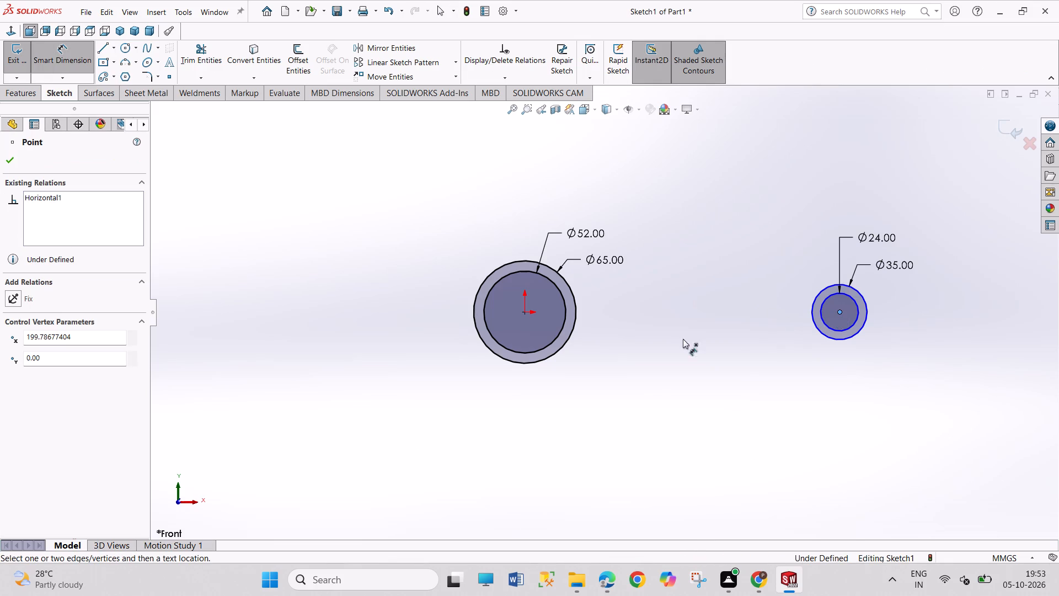
click(522, 311)
click(621, 189)
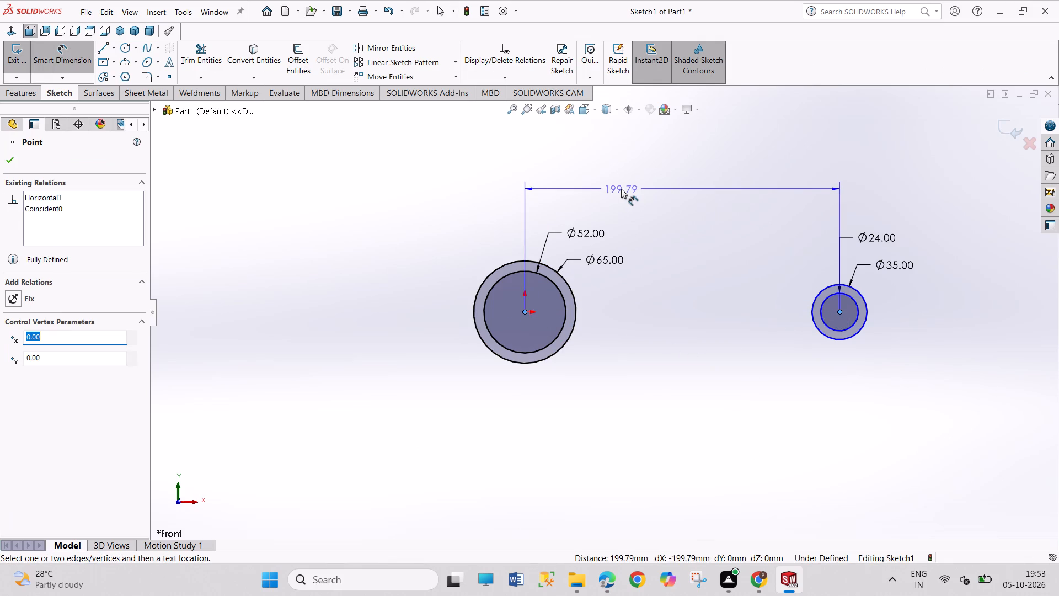
text(250)
key(Return)
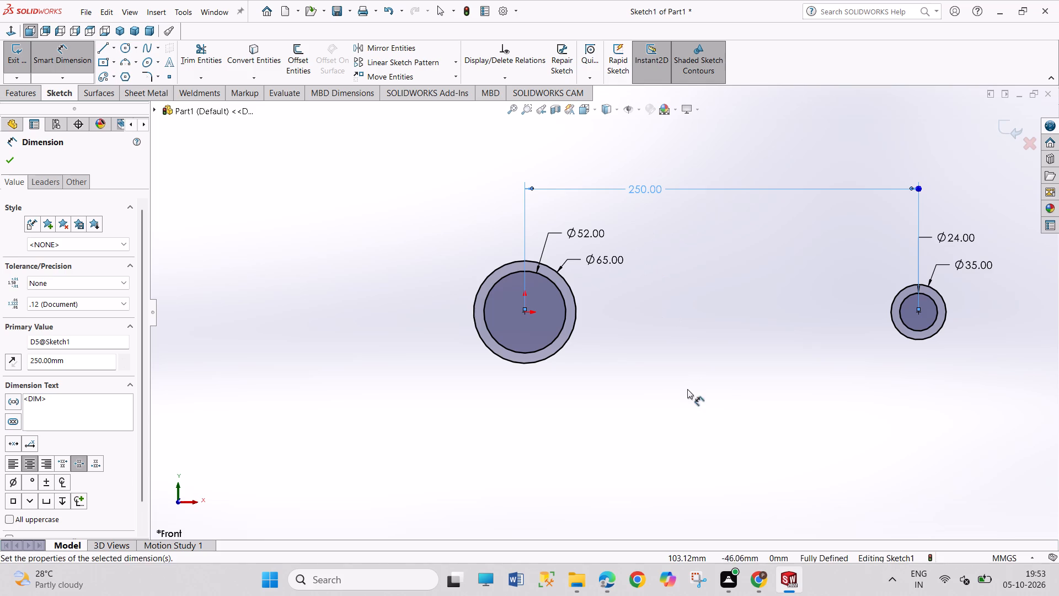
right_click(687, 393)
click(709, 432)
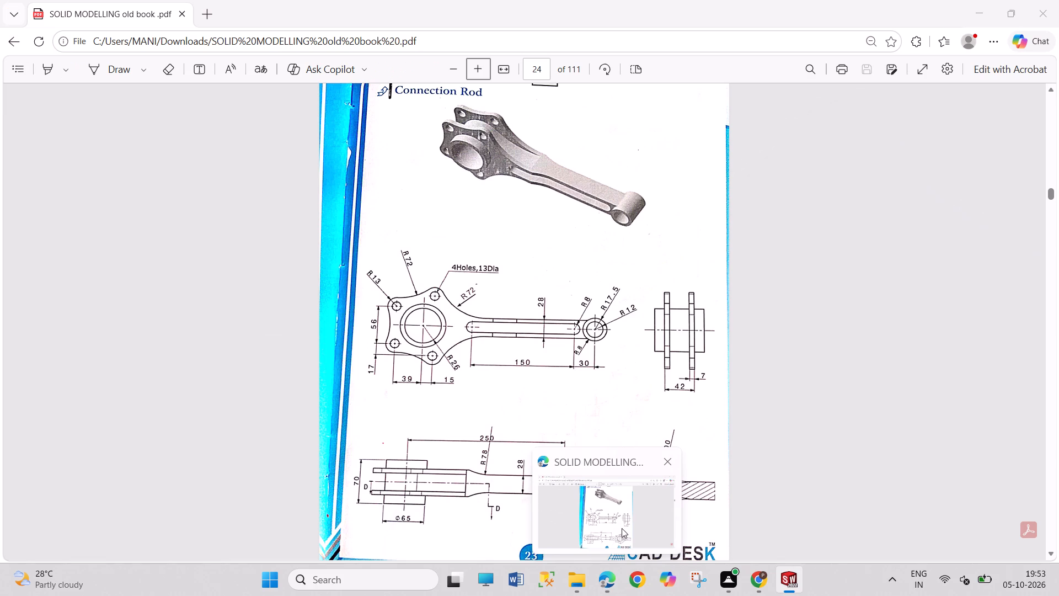
Check the drawing, finish the sketch, and extrude only the ring between the 65 mm and 52 mm circles 70 mm, Mid Plane.
click(622, 528)
click(779, 577)
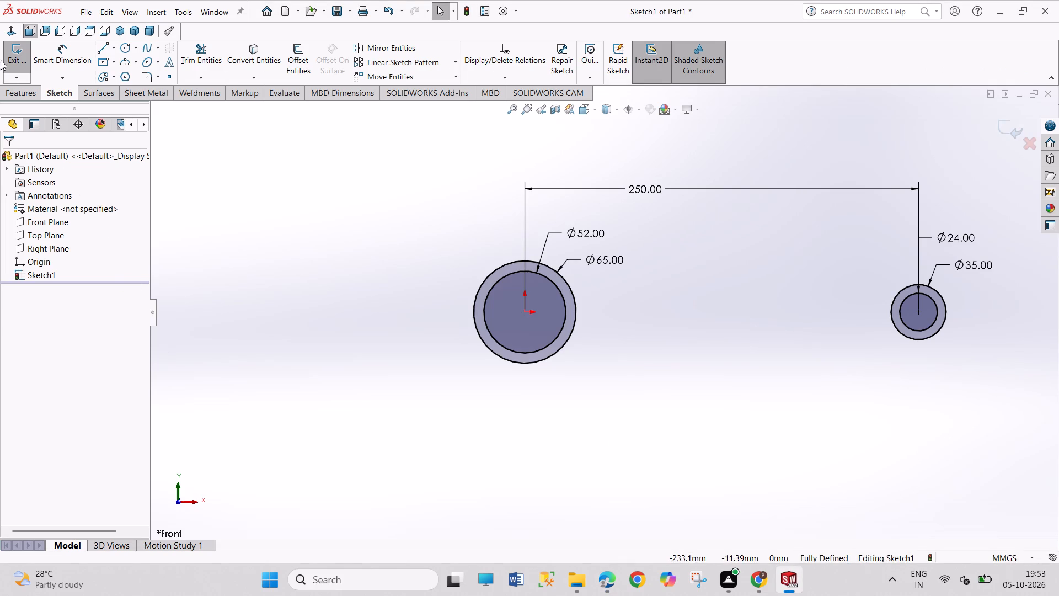
click(3, 62)
click(27, 66)
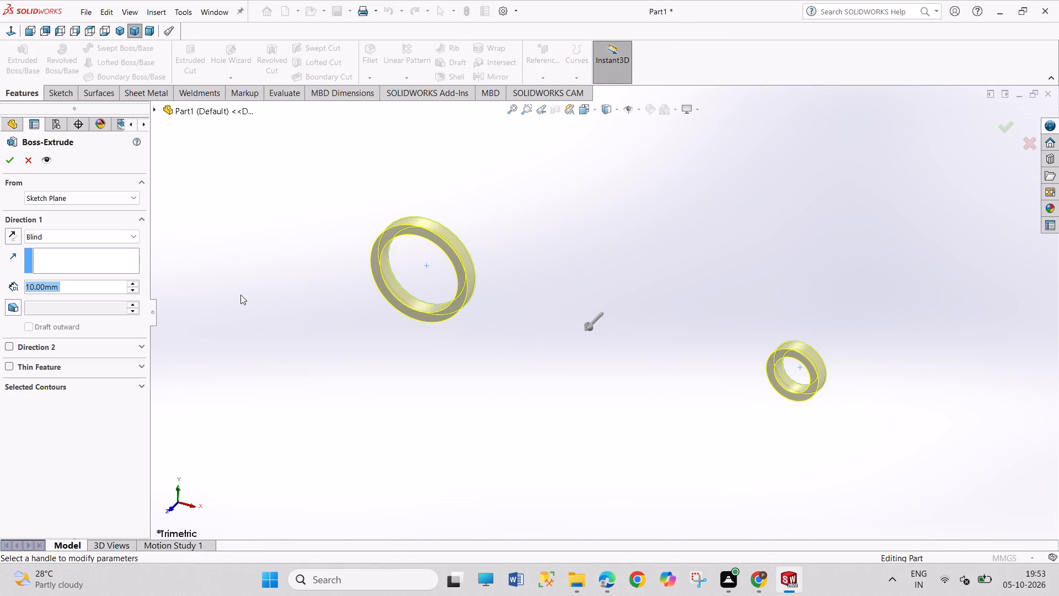
click(125, 382)
click(128, 401)
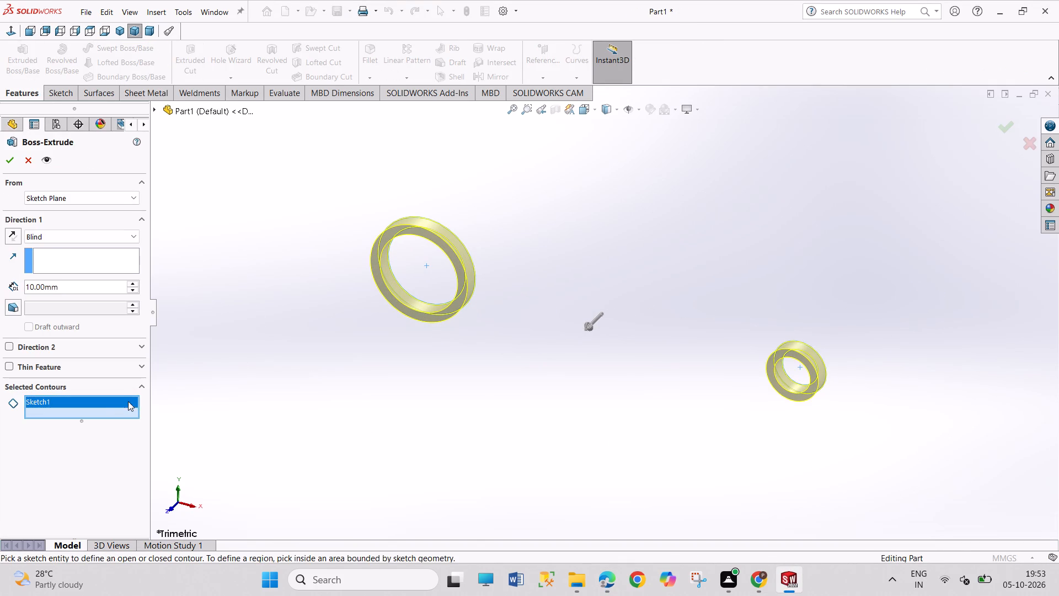
right_click(112, 404)
click(127, 407)
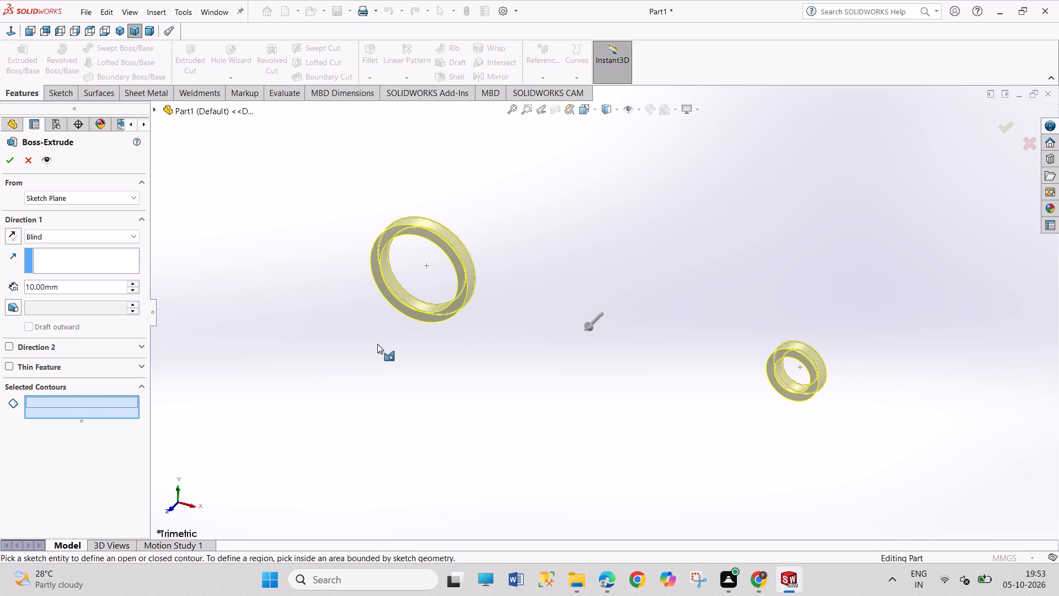
click(442, 311)
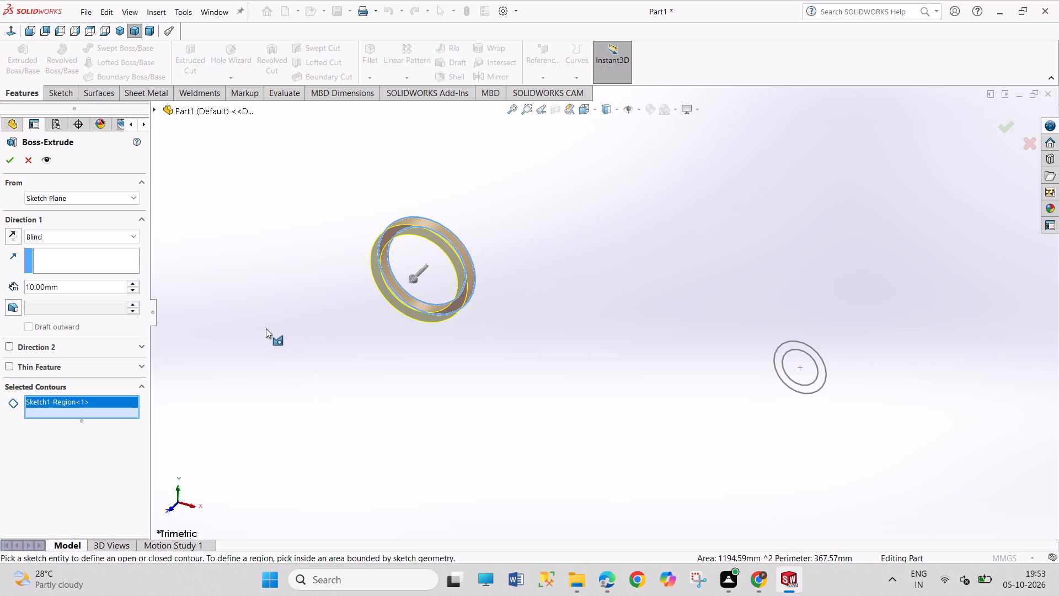
click(66, 240)
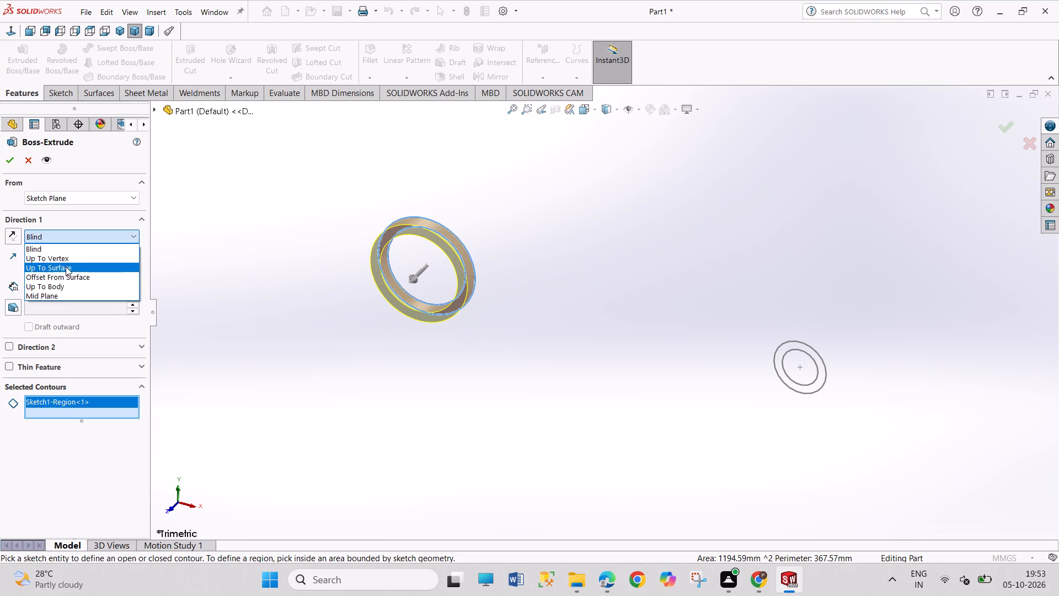
click(71, 294)
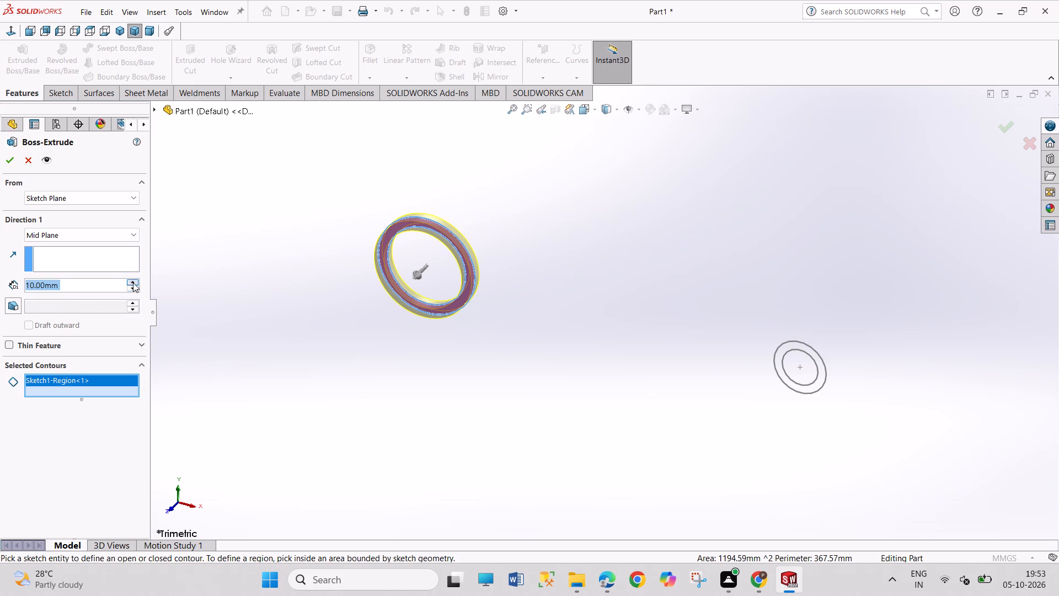
double_click(130, 282)
triple_click(130, 282)
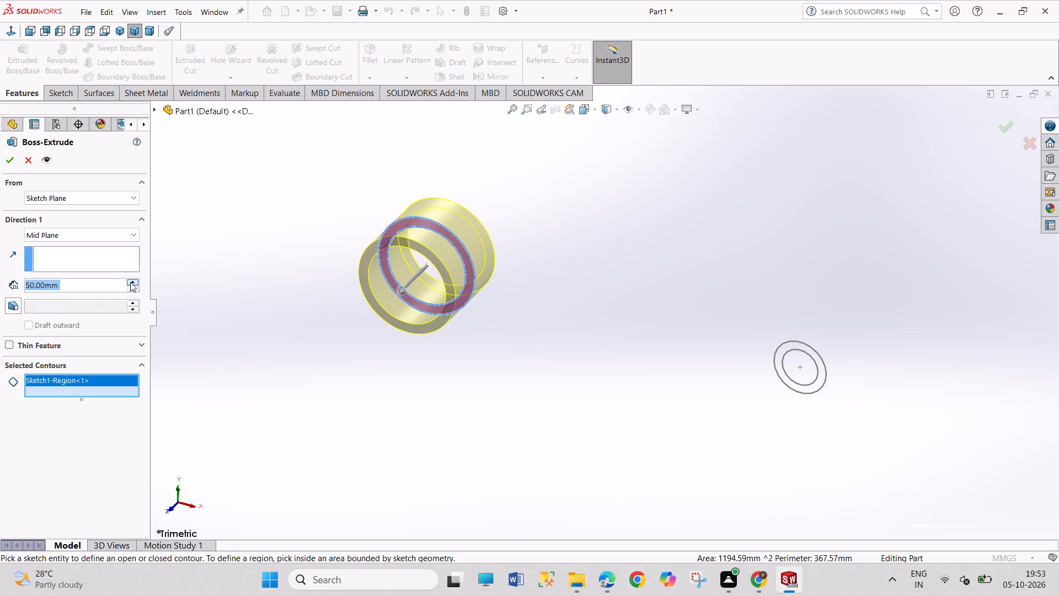
click(130, 282)
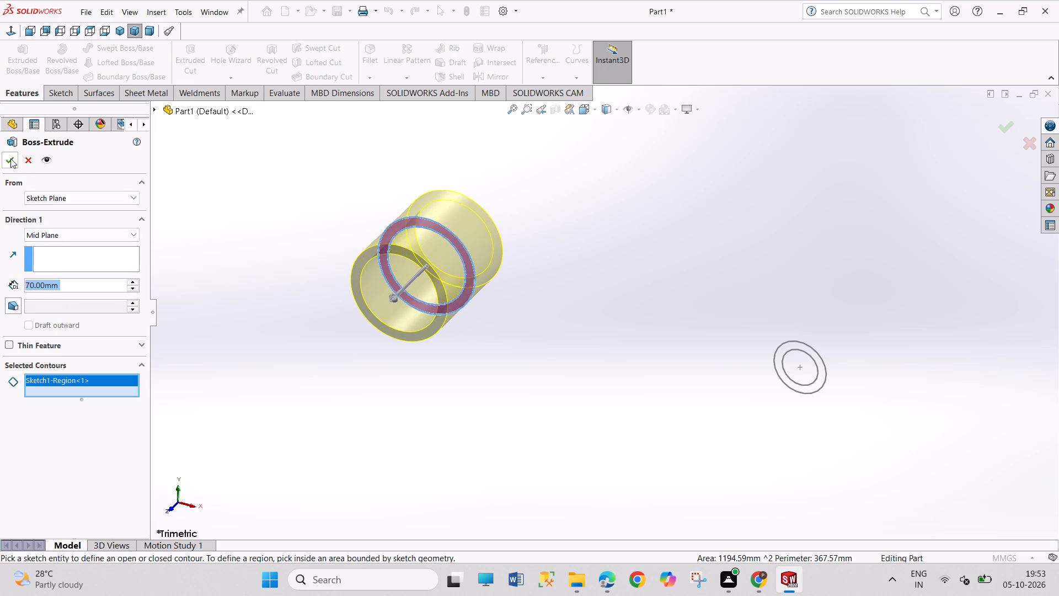
click(10, 158)
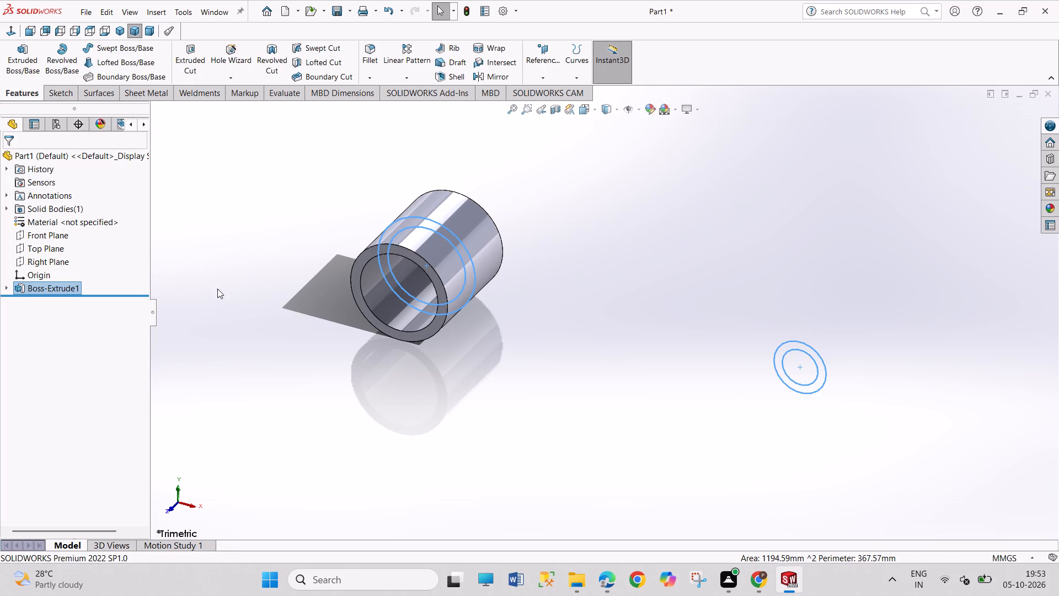
click(258, 307)
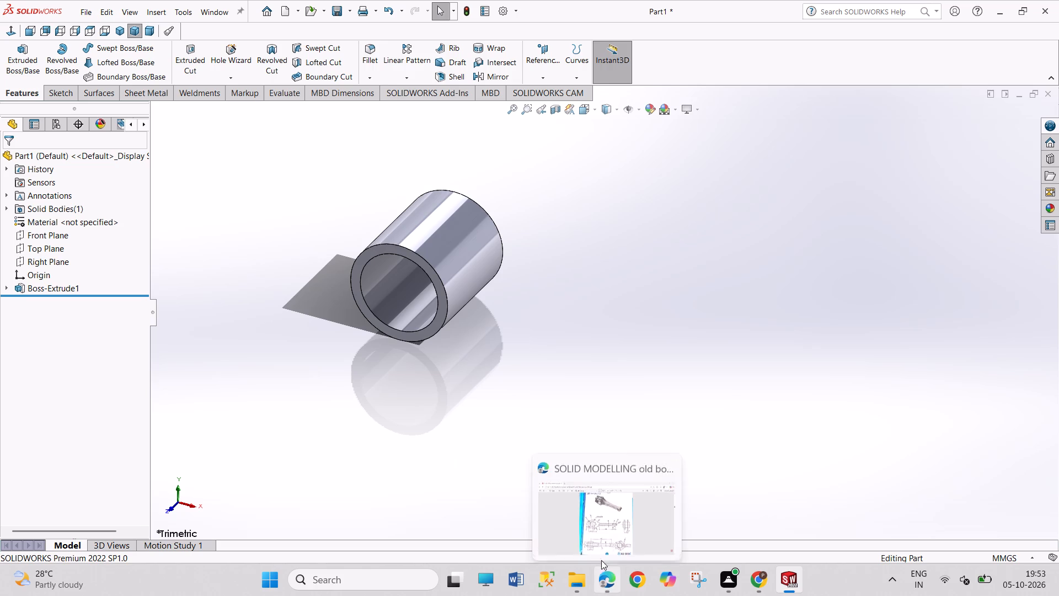
Check the drawing, then reuse Sketch1 to extrude the small end's 35 mm circle contour and ring region 42 mm, Mid Plane, with merged result.
click(598, 530)
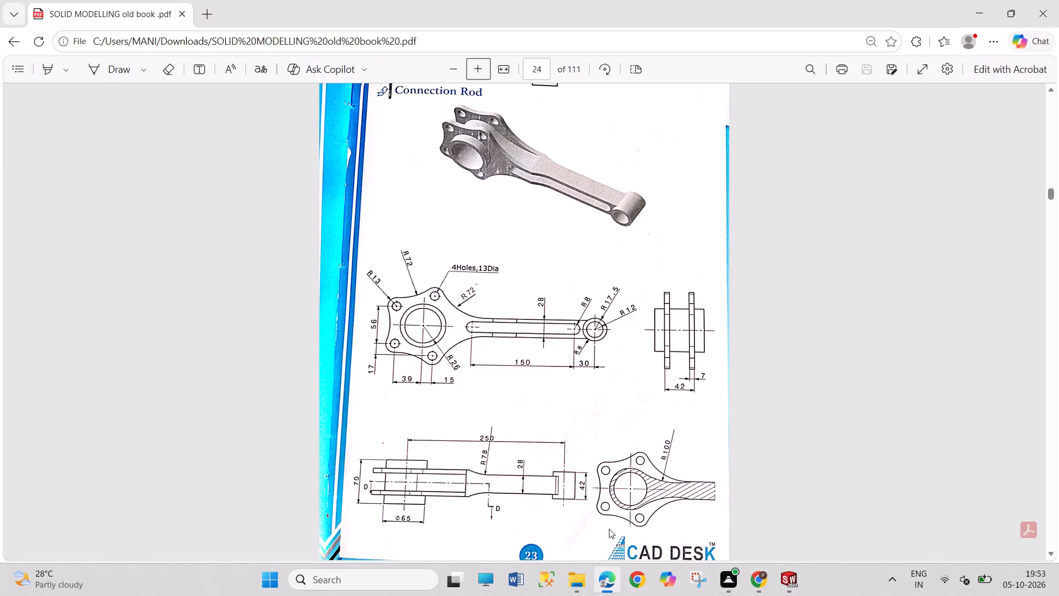
click(784, 573)
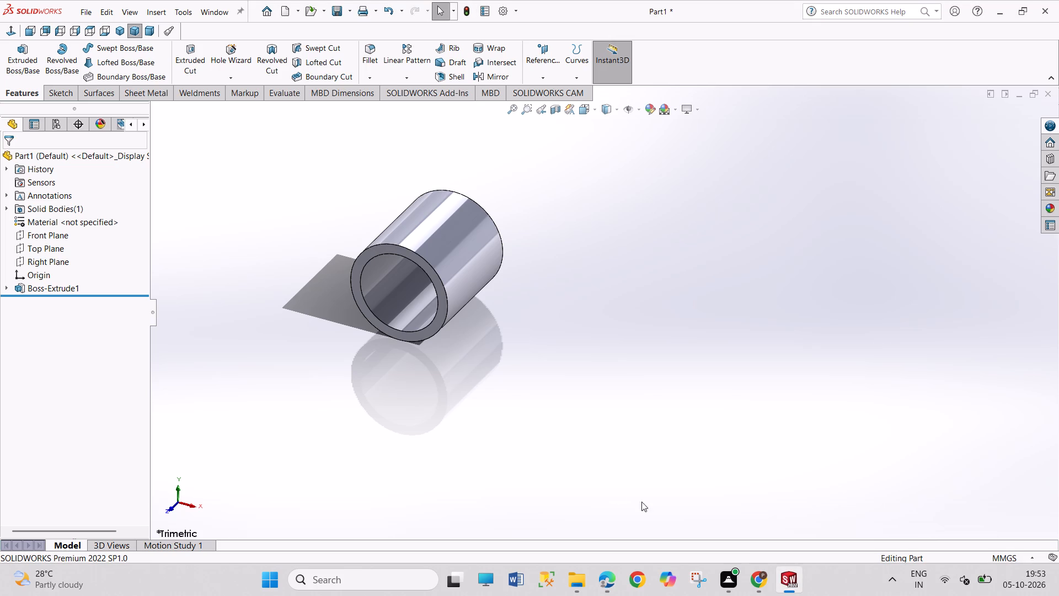
click(6, 287)
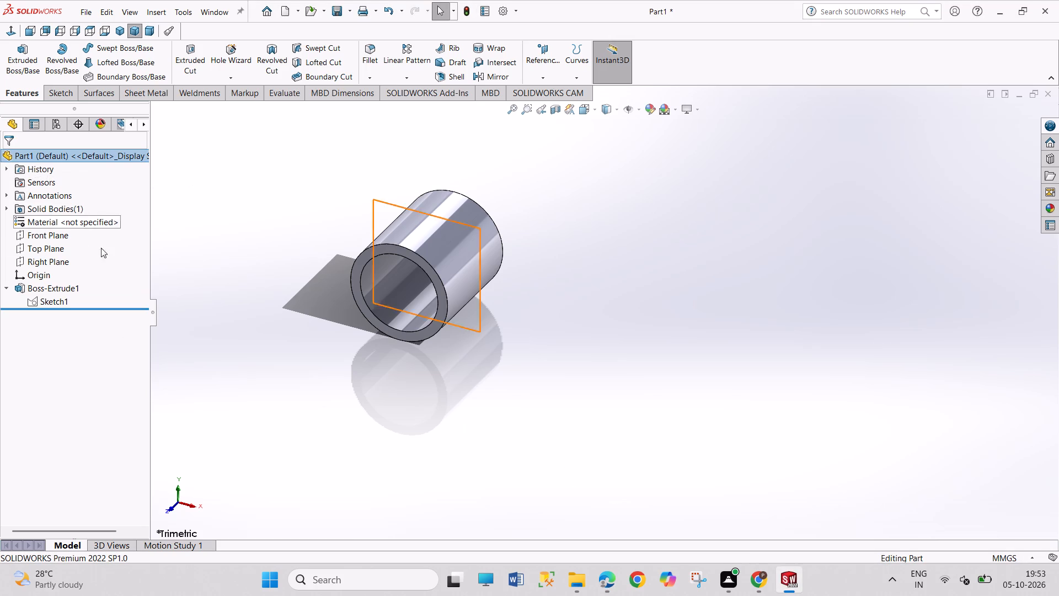
click(214, 265)
click(15, 68)
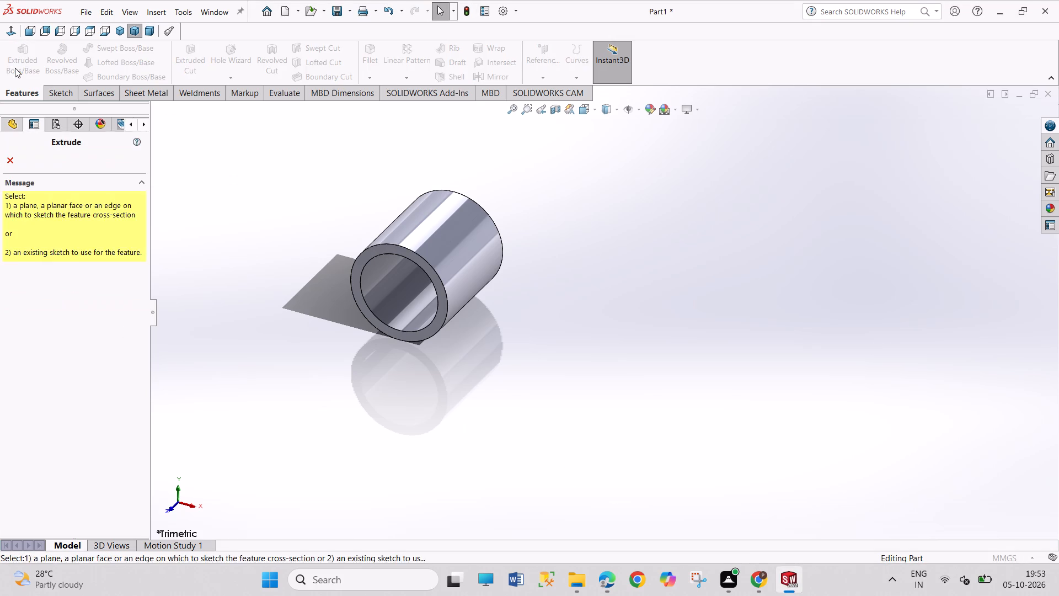
click(154, 107)
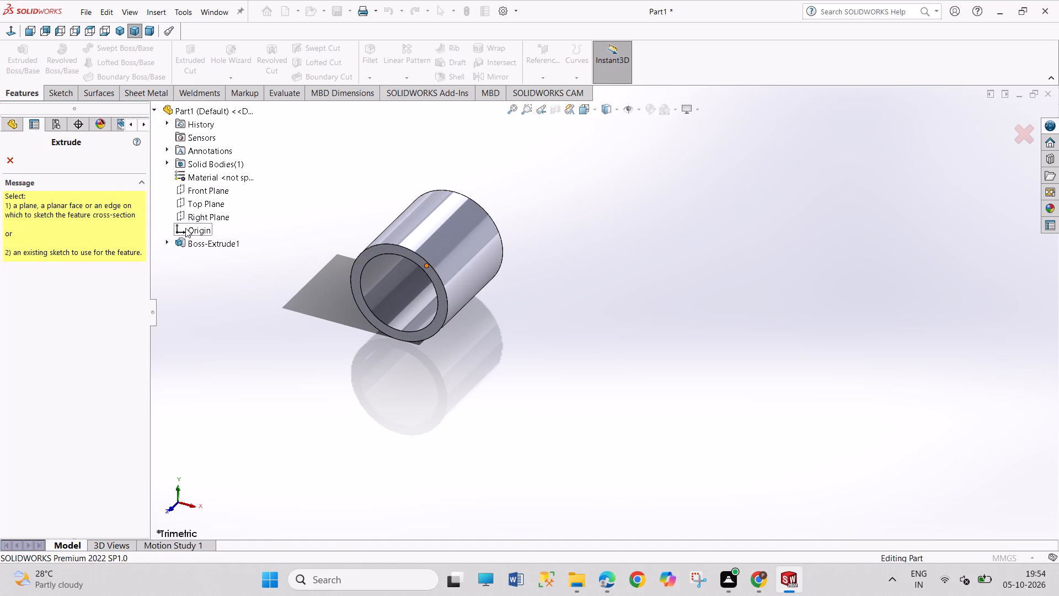
click(167, 243)
click(190, 257)
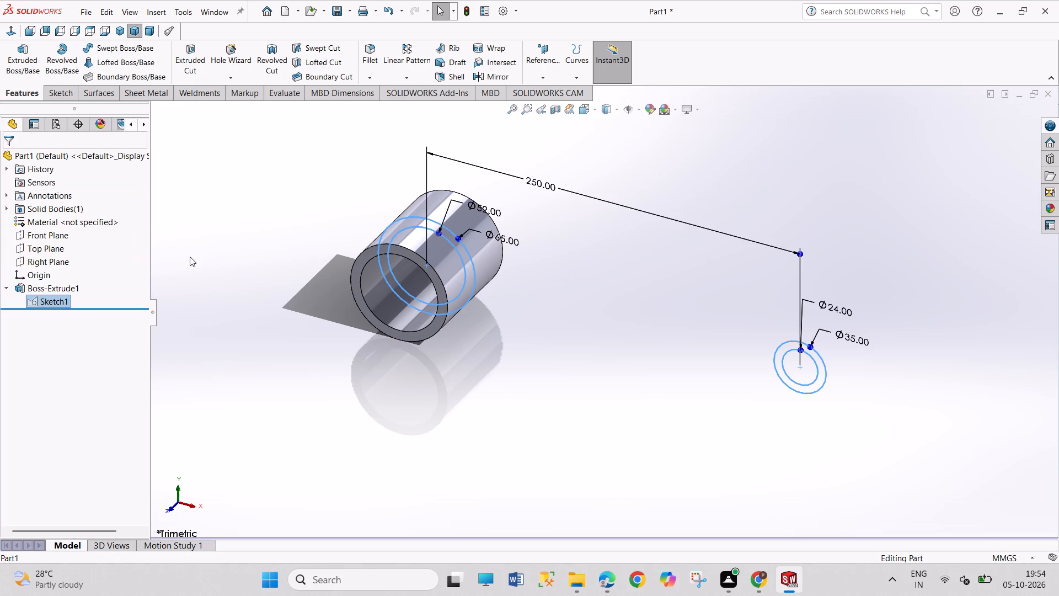
click(87, 381)
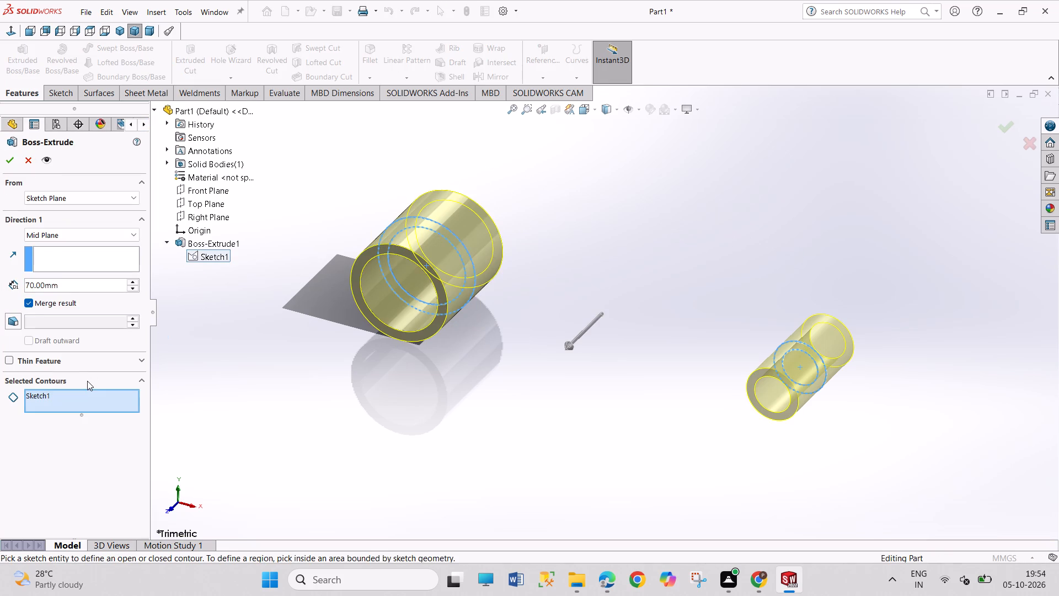
right_click(80, 404)
click(108, 412)
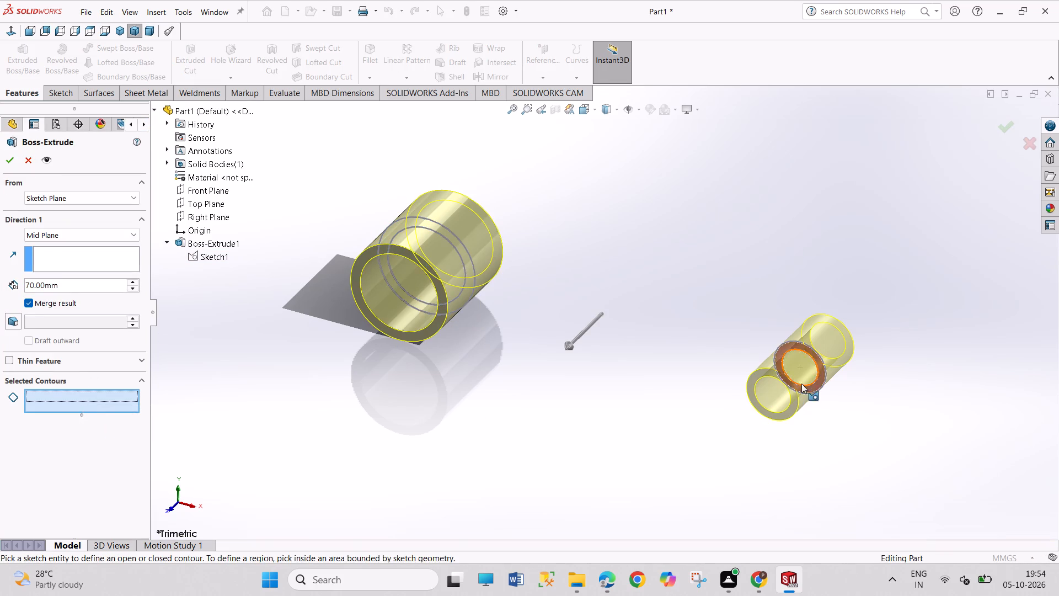
click(823, 376)
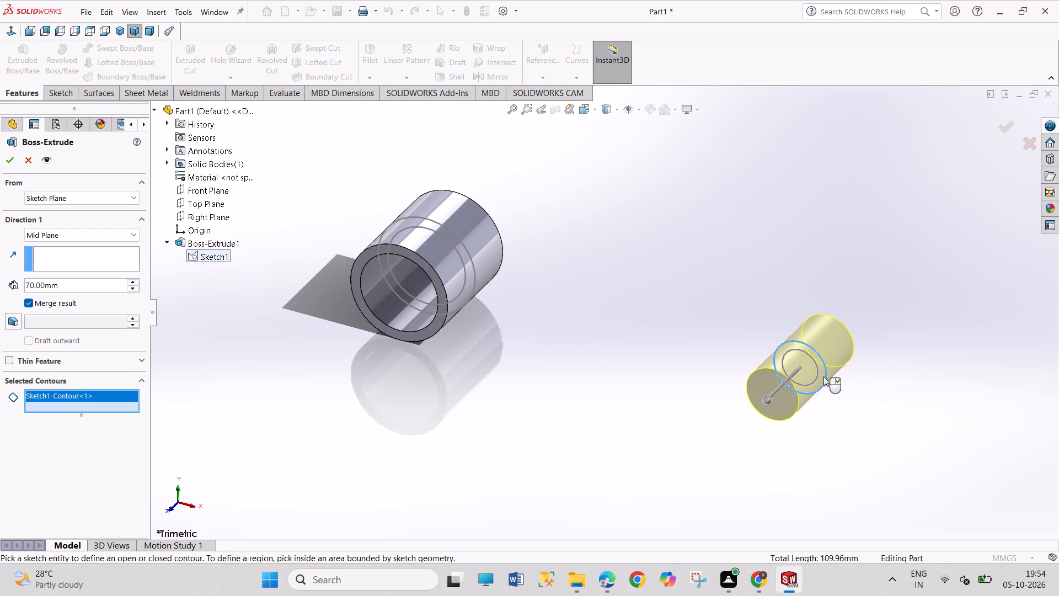
click(822, 376)
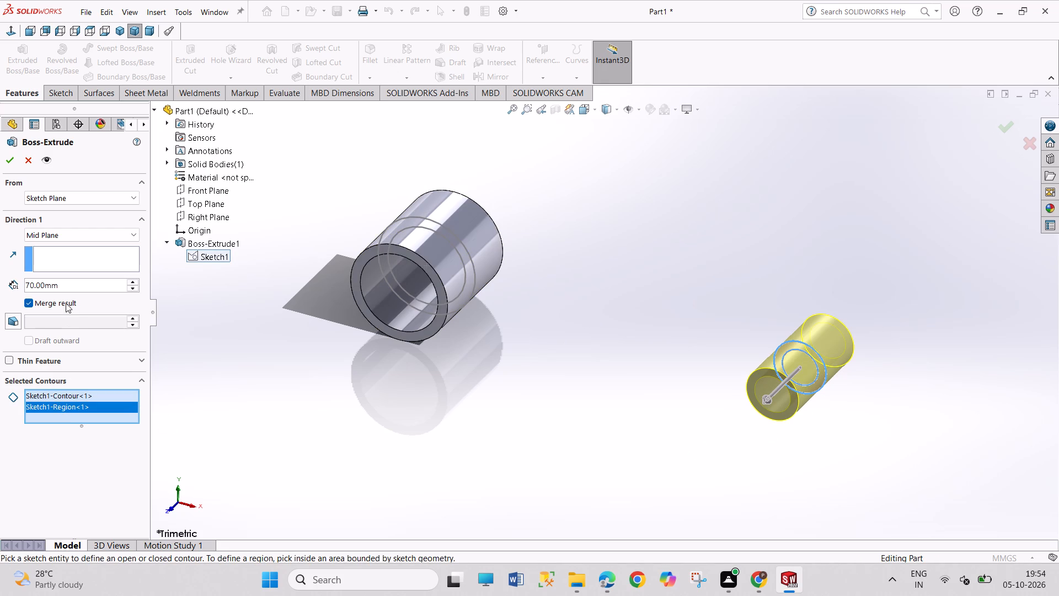
double_click(62, 287)
text(42)
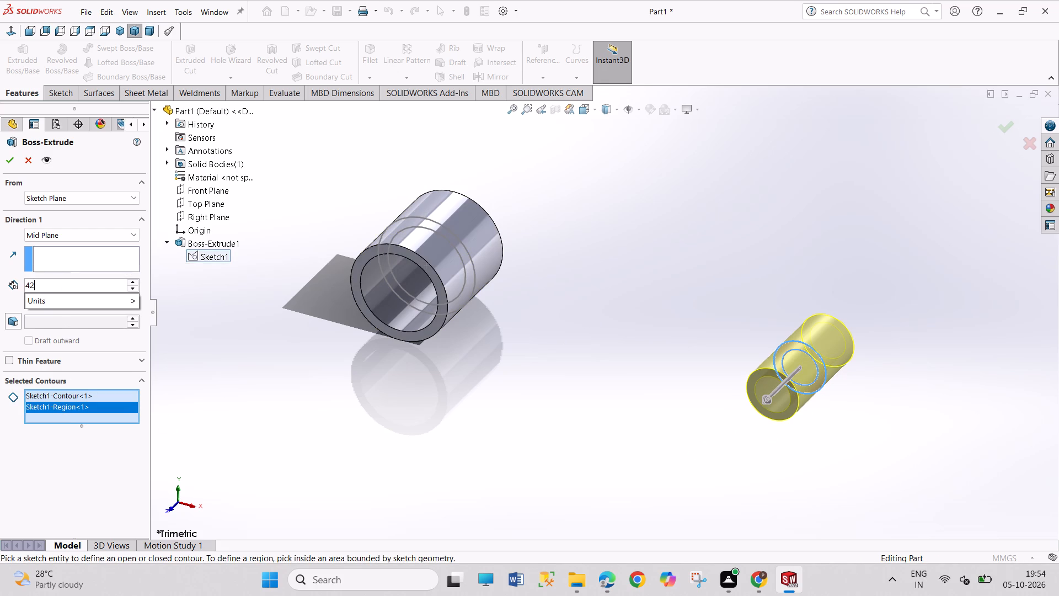
key(Return)
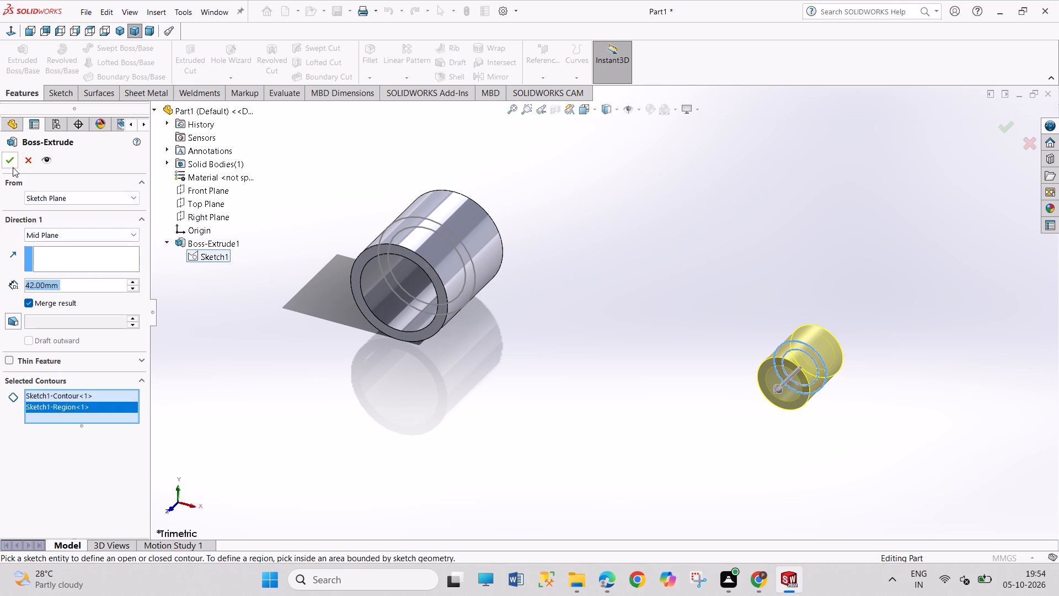
click(13, 167)
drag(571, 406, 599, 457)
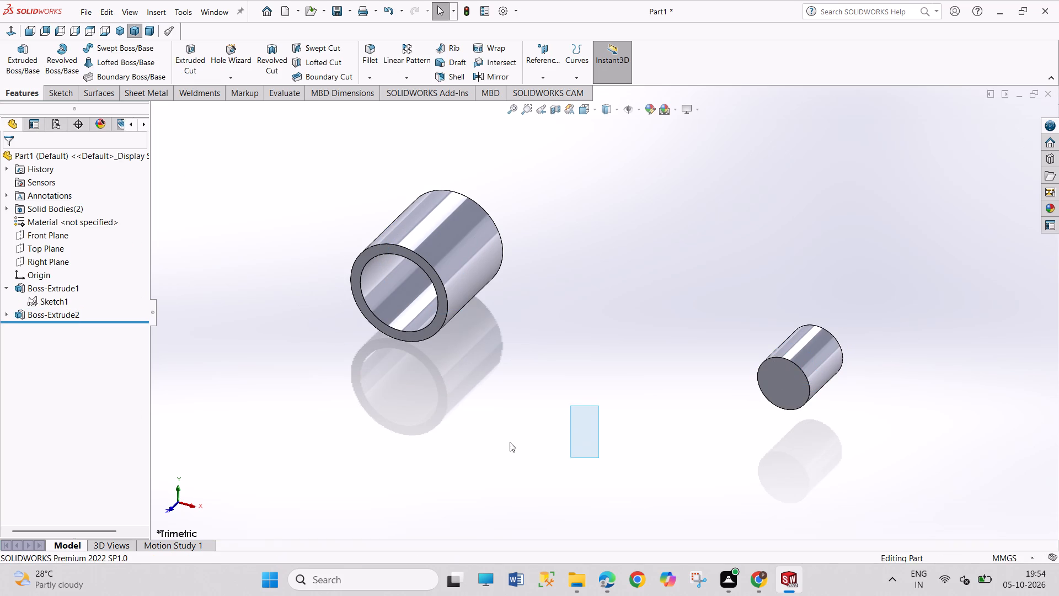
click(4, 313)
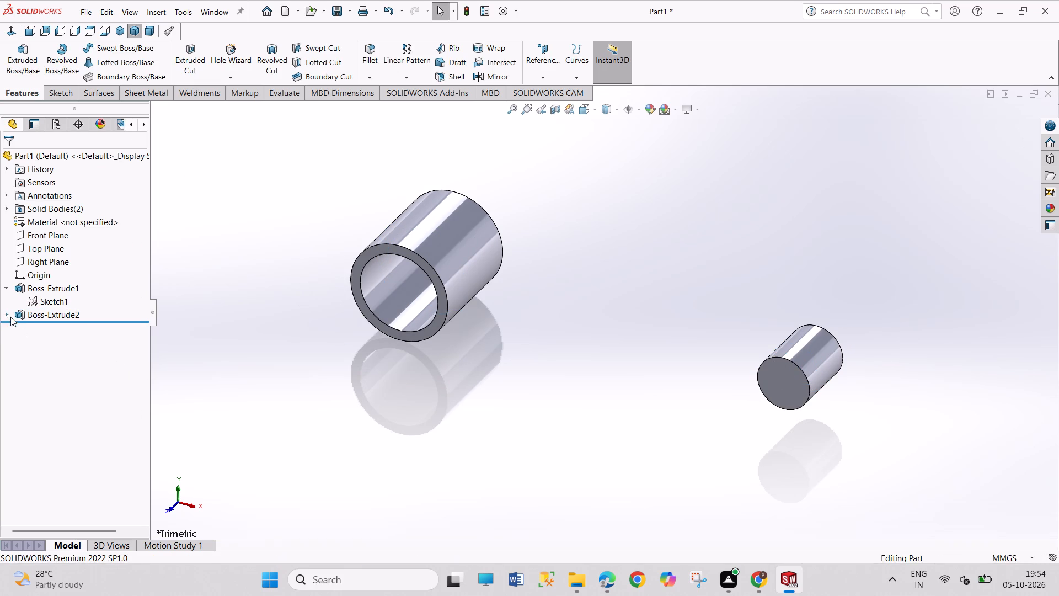
Edit the small end's extrusion so its only selected contour is the ring region between the 35 mm and 24 mm circles.
right_click(44, 315)
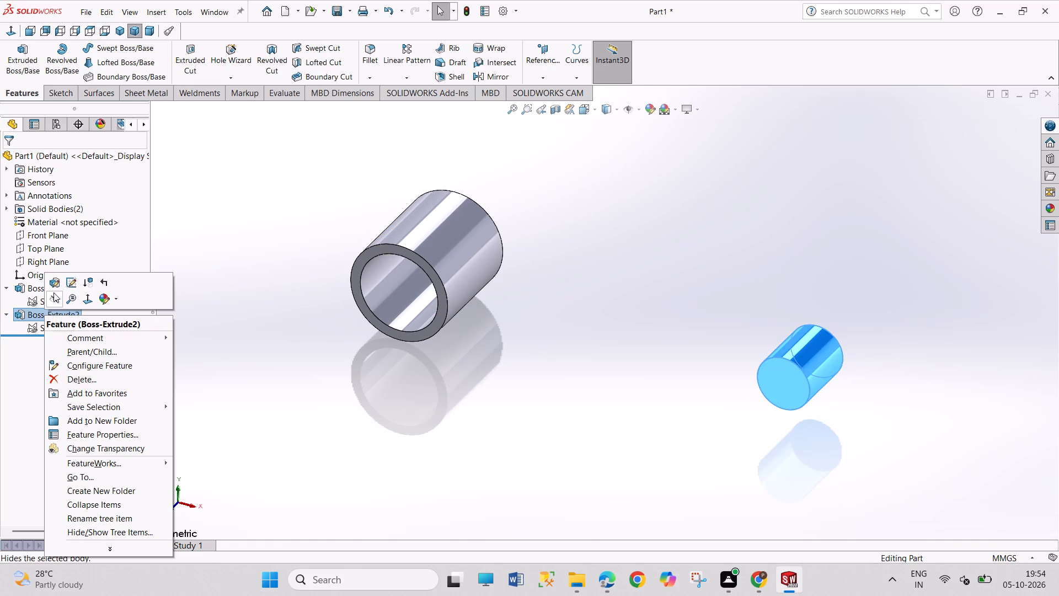
click(55, 276)
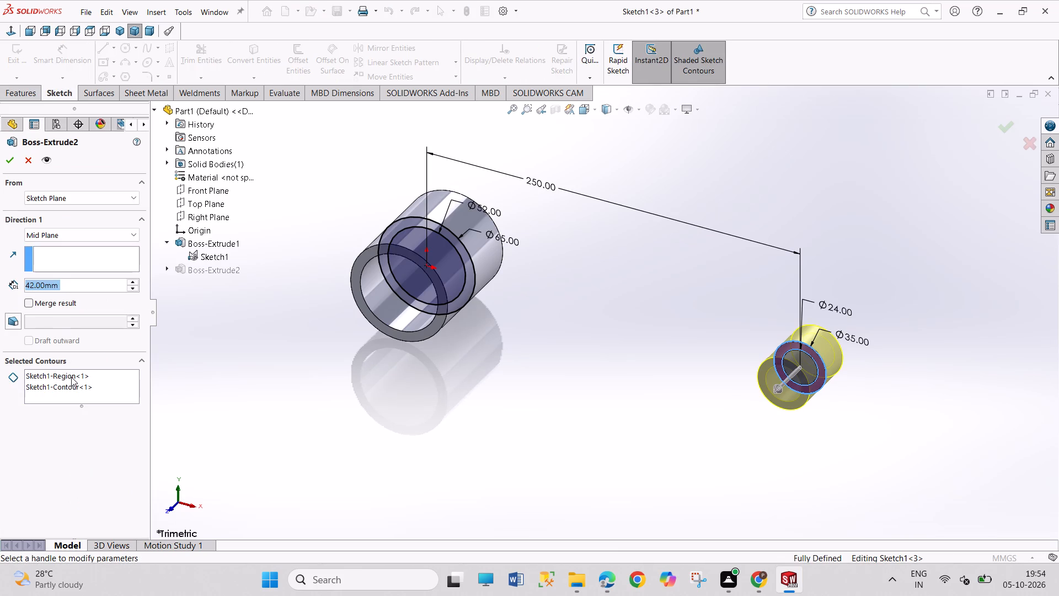
right_click(72, 379)
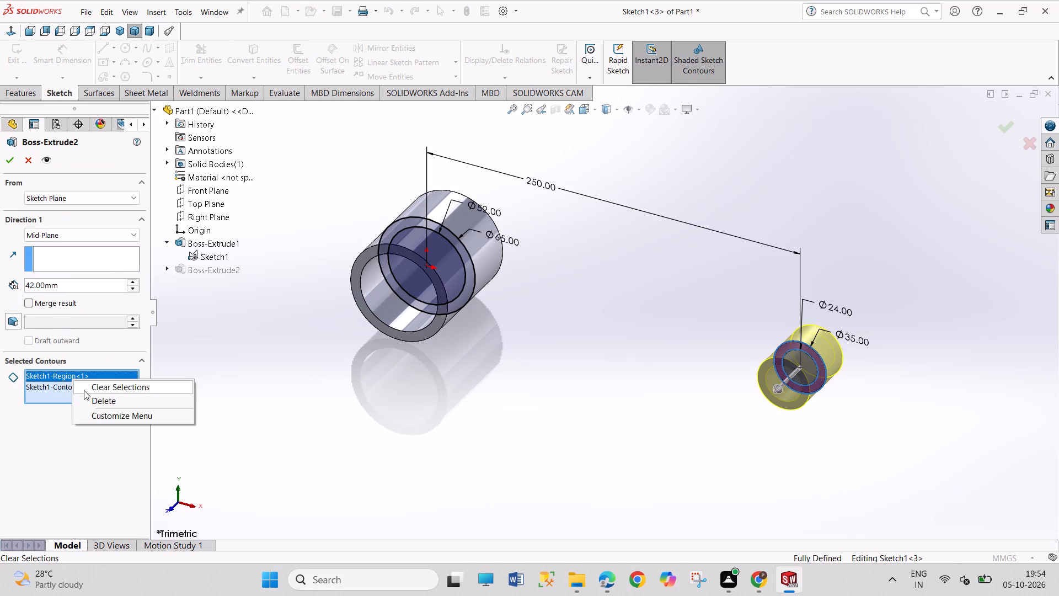
click(84, 390)
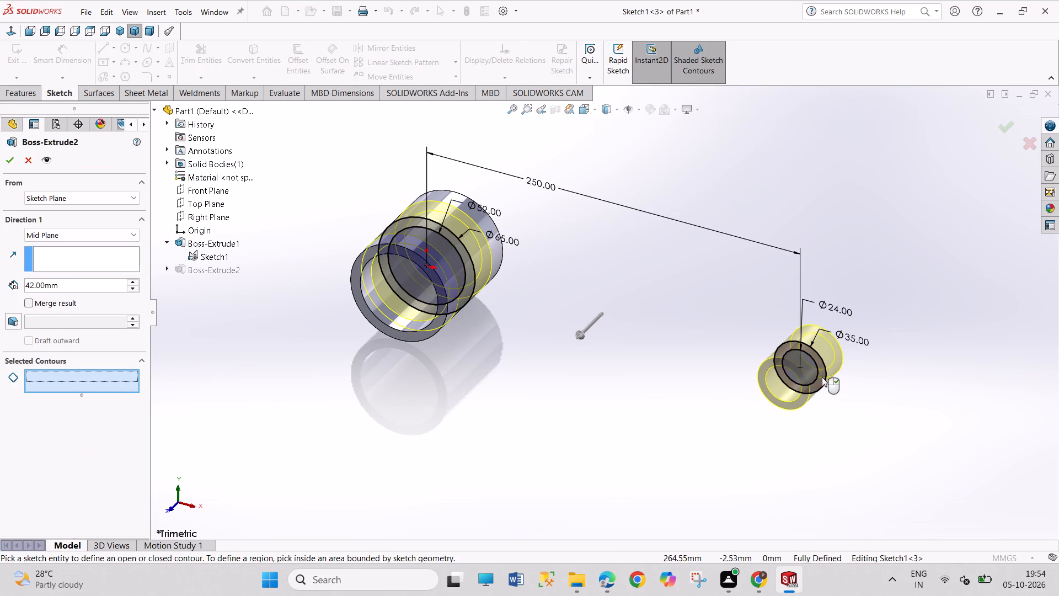
click(822, 377)
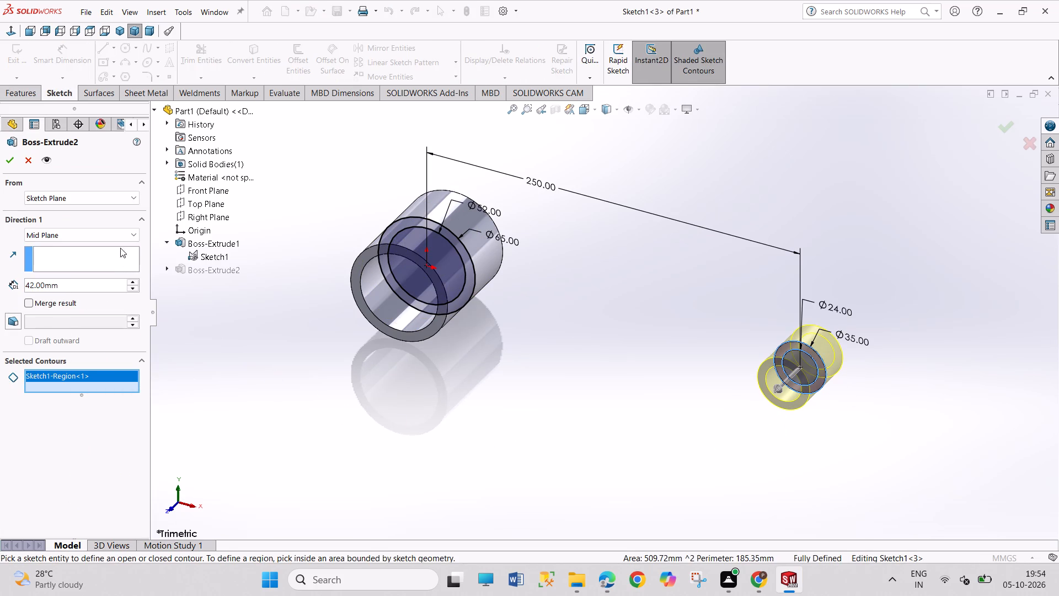
click(8, 162)
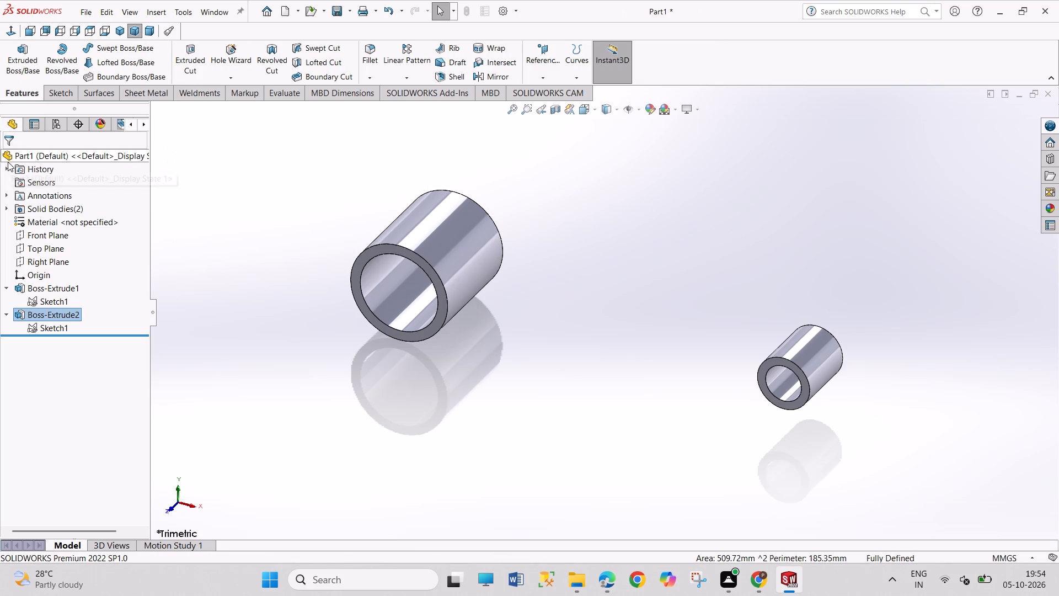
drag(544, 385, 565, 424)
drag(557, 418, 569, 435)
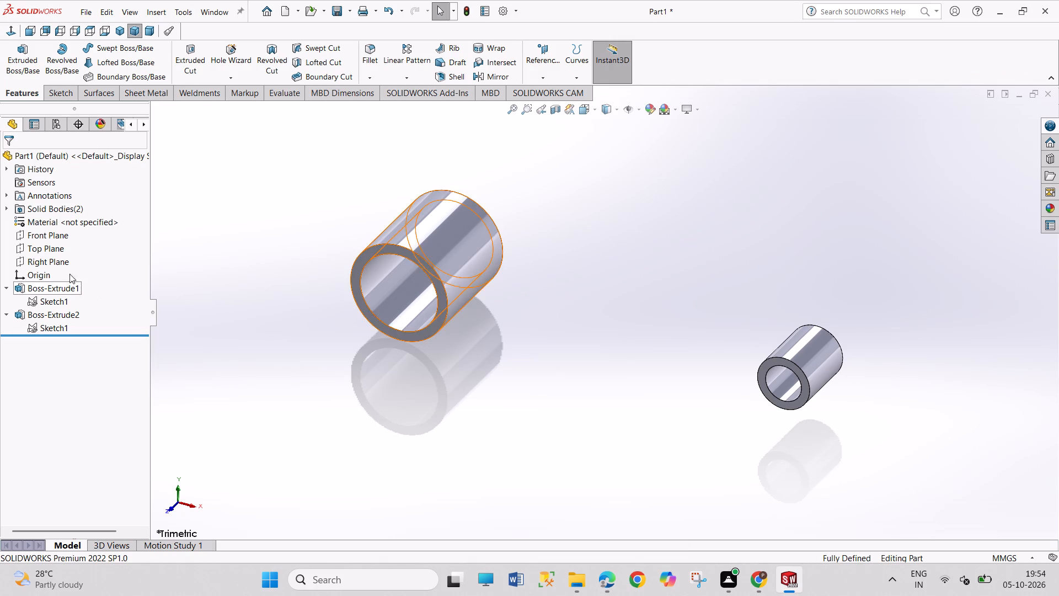
Start a sketch on the Front Plane and draw a corner rectangle about 235 by 15 mm, spanning from inside the large ring to inside the small ring.
click(54, 240)
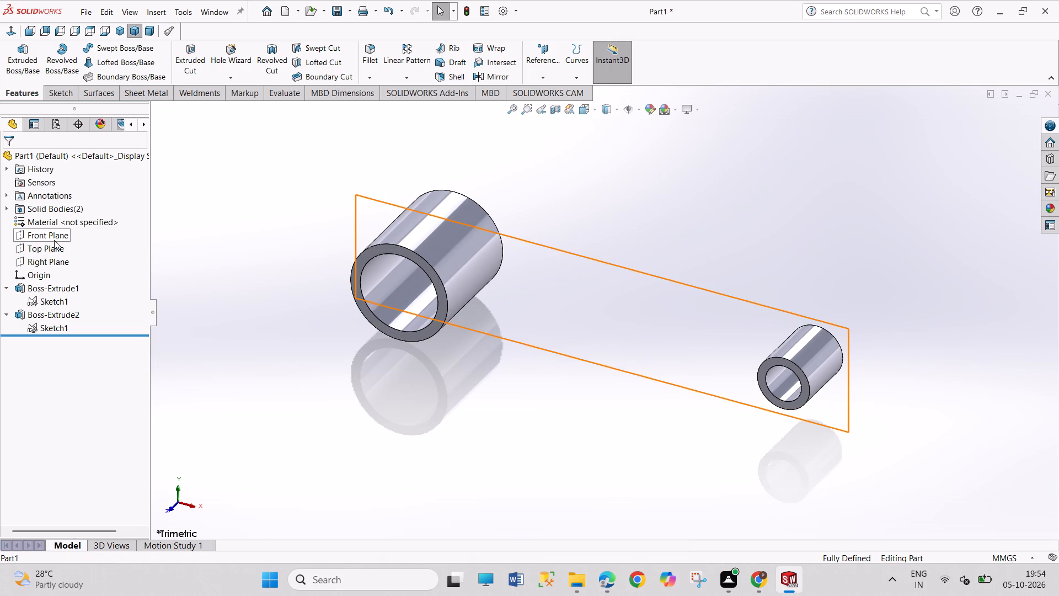
click(64, 227)
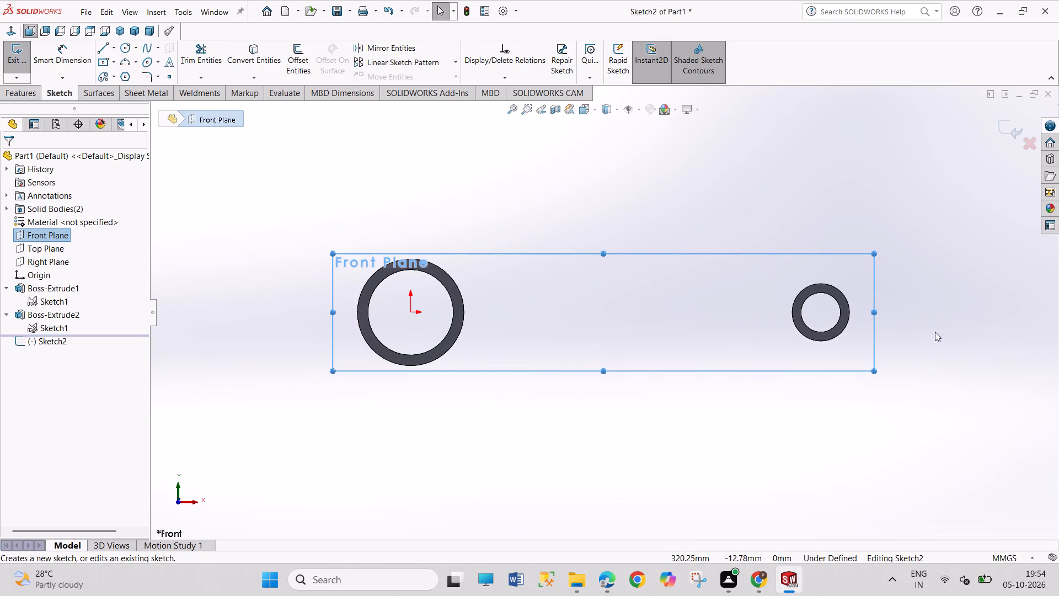
scroll(838, 344, down, 1)
scroll(484, 300, down, 1)
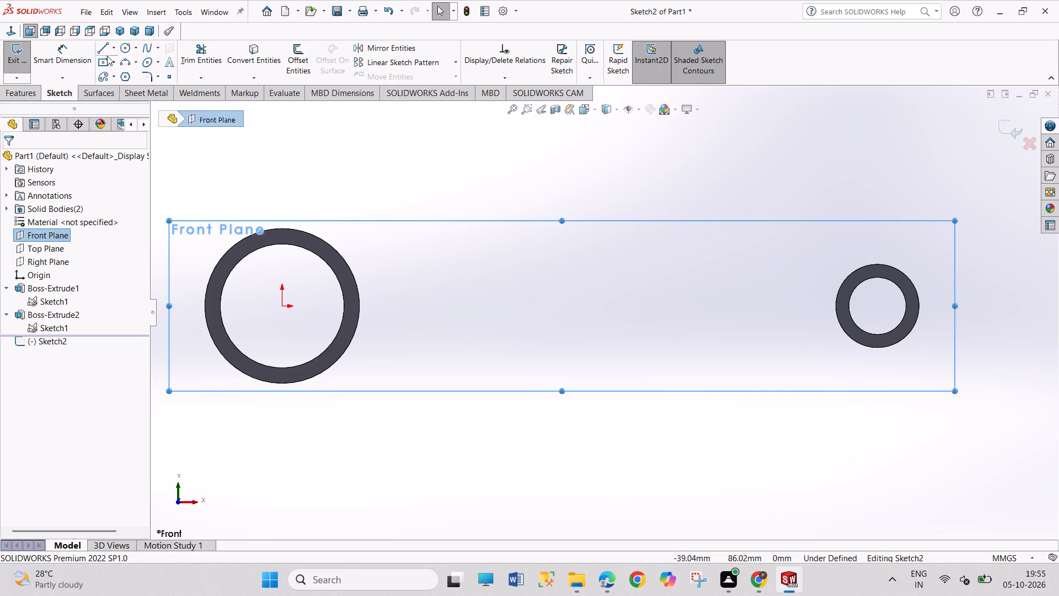
click(111, 61)
click(115, 77)
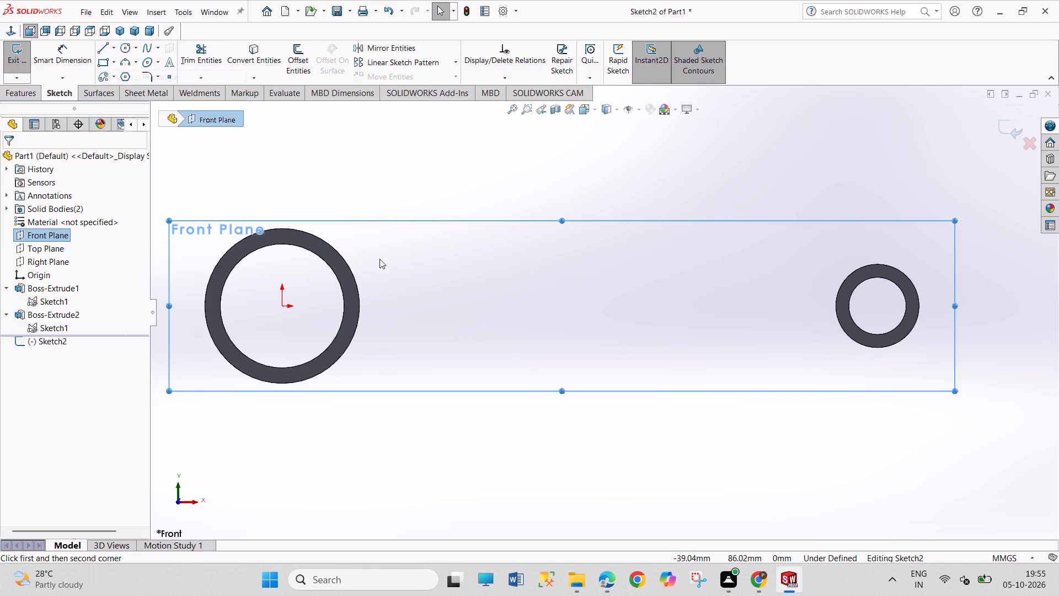
click(320, 283)
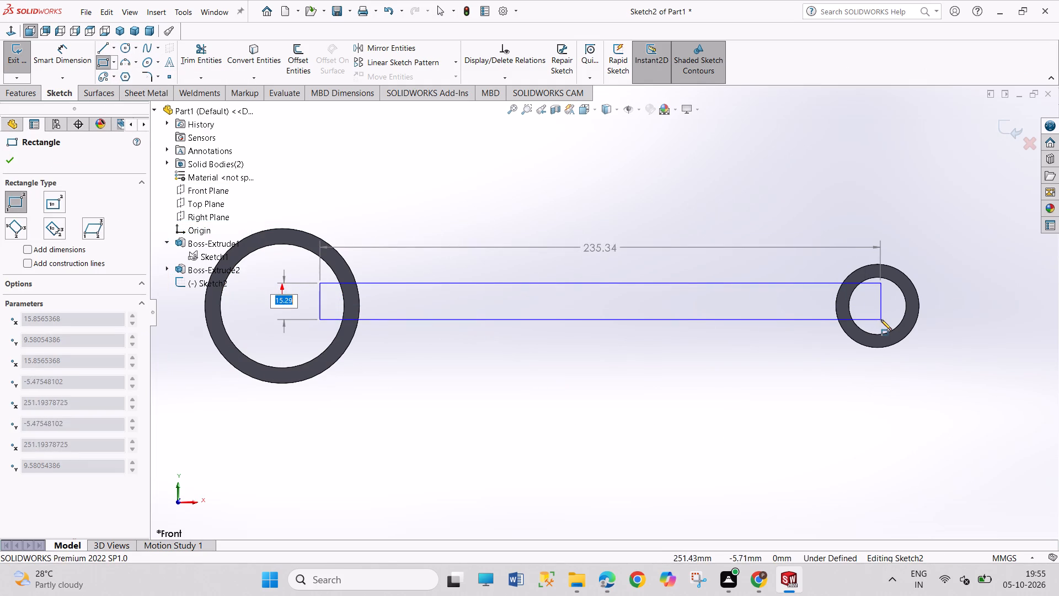
click(881, 321)
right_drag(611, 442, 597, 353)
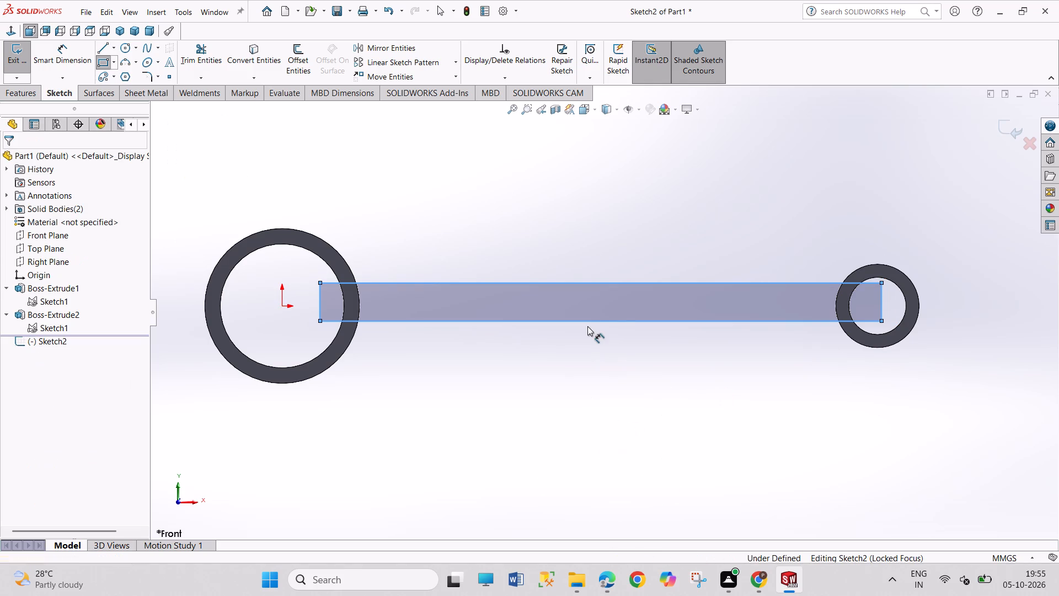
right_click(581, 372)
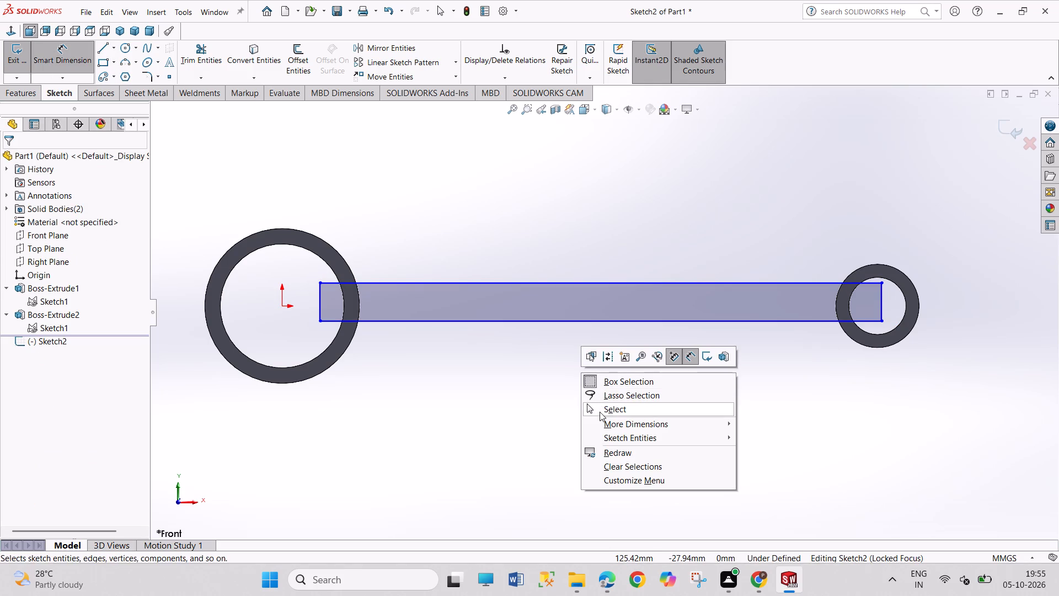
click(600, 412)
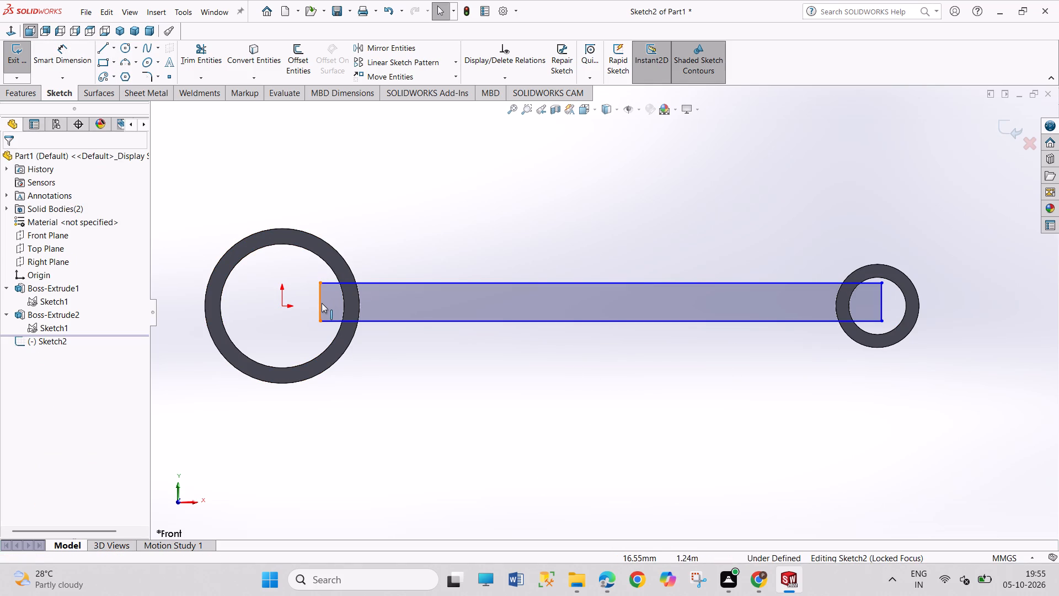
Add a Horizontal relation between the origin and the midpoint of the rectangle's short edge inside the large ring.
click(320, 303)
ctrl+click(284, 308)
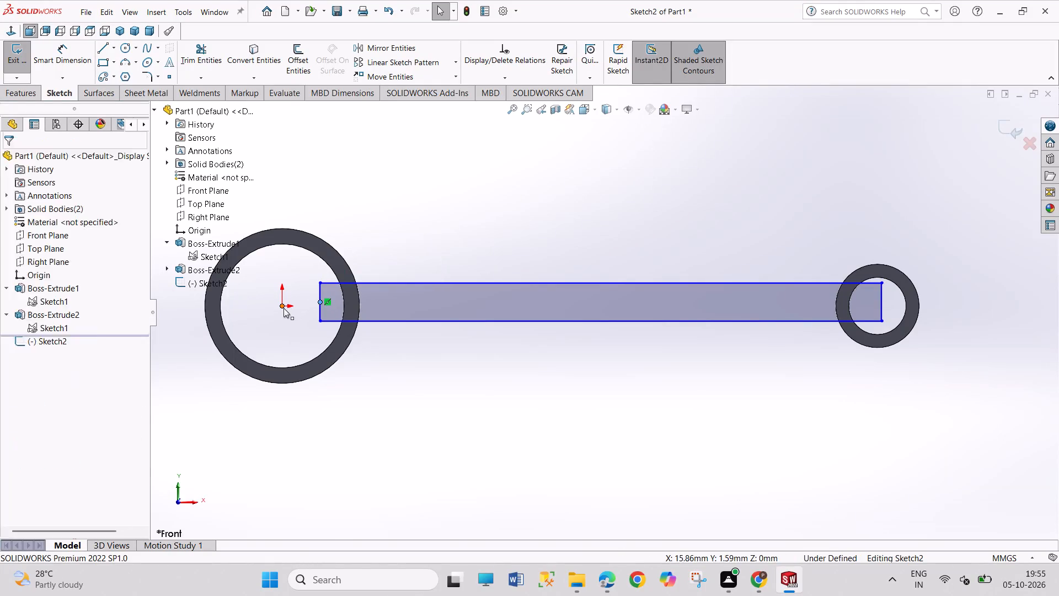
click(319, 258)
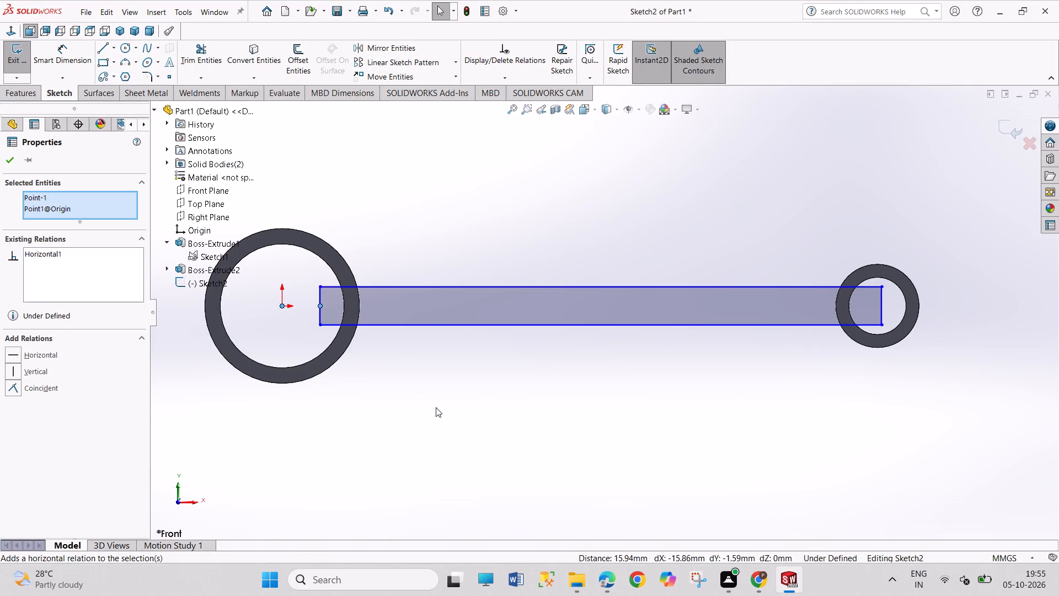
Dimension the rectangle's short edge inside the small ring to 28 mm.
right_drag(479, 440, 464, 356)
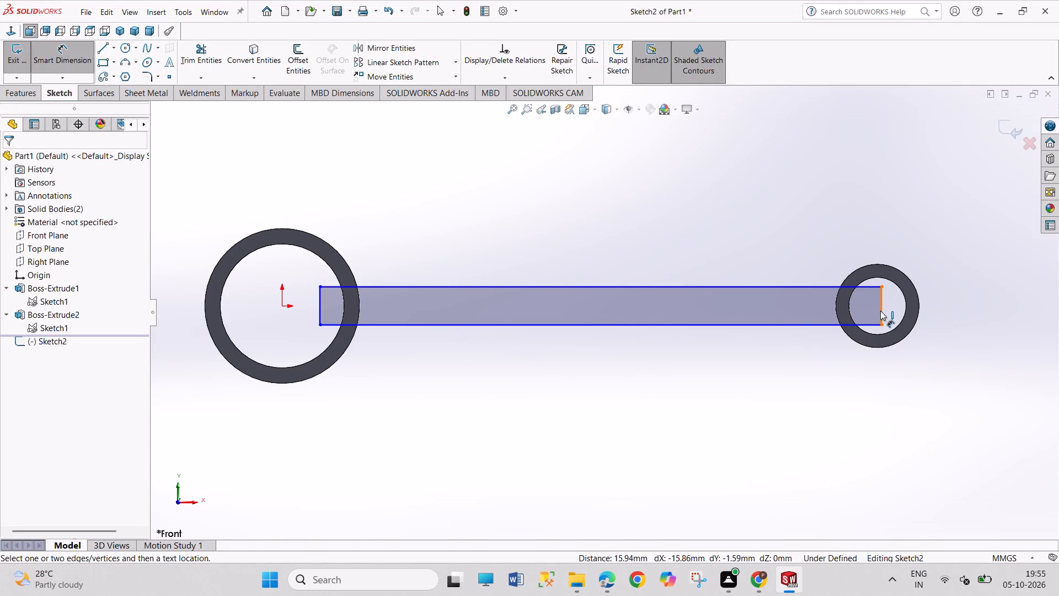
click(880, 311)
click(946, 304)
text(28)
key(Return)
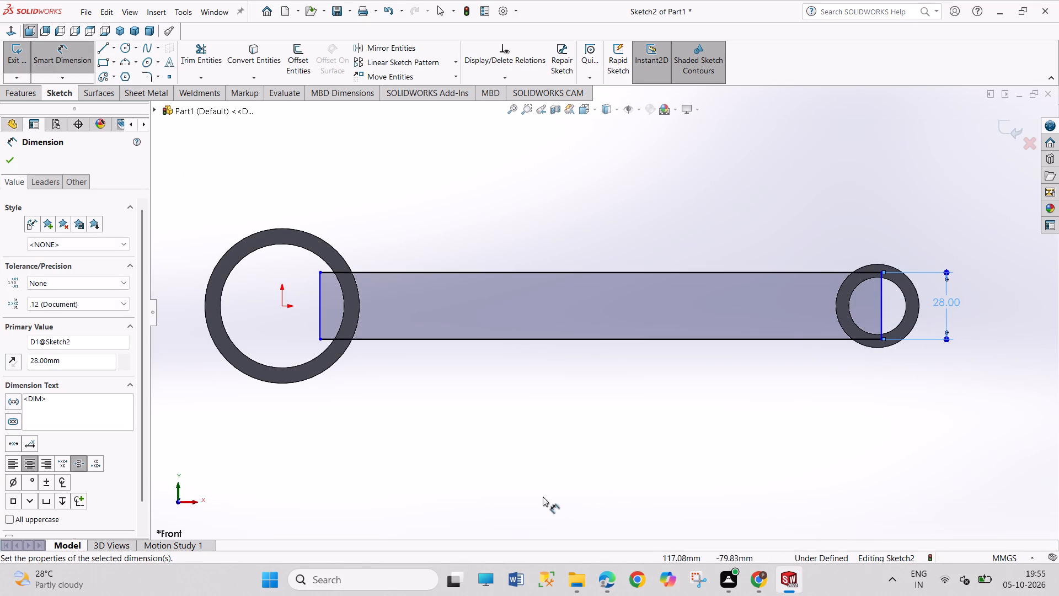
right_click(505, 469)
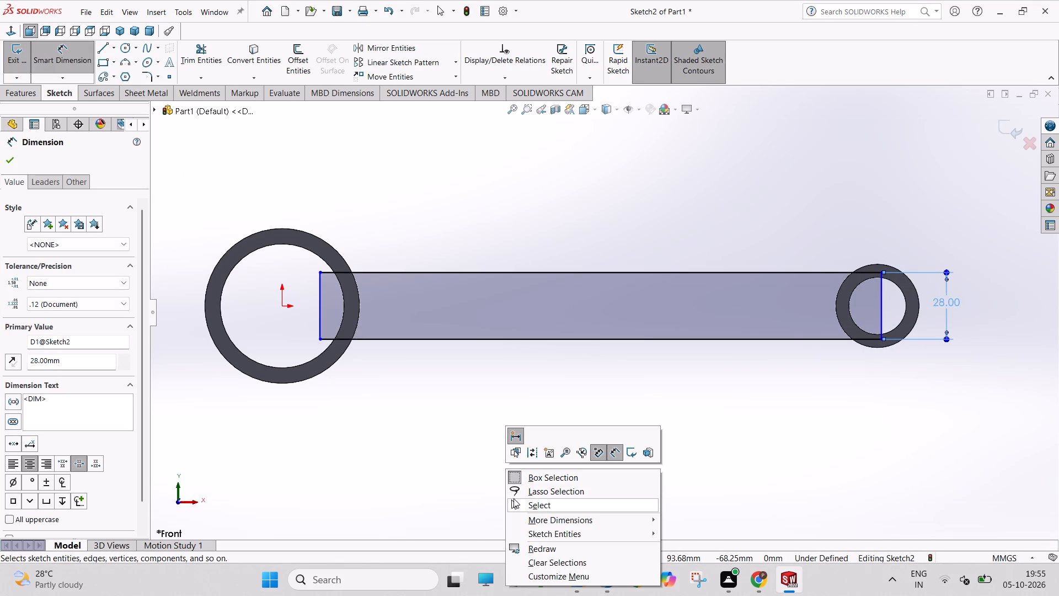
click(516, 504)
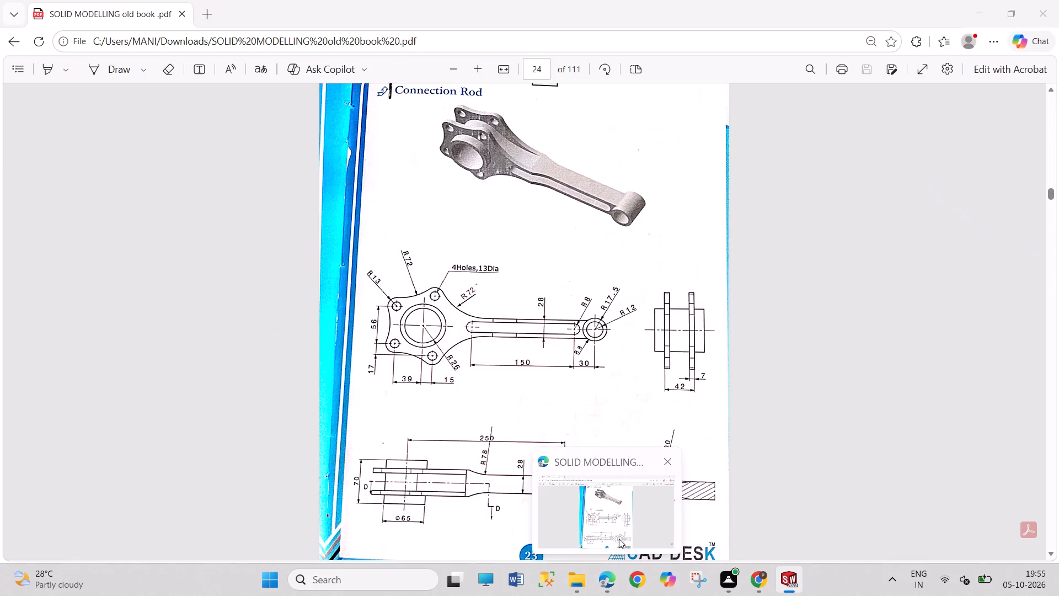
Check the Connection Rod drawing, then convert the outer circular edges of the large and small rings into sketch entities.
click(629, 502)
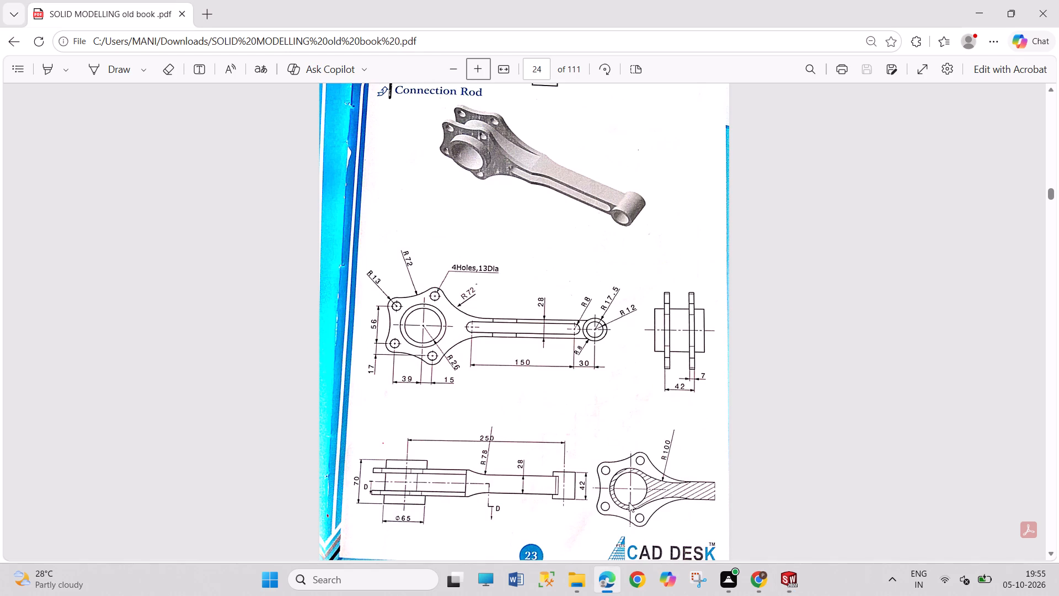
click(793, 569)
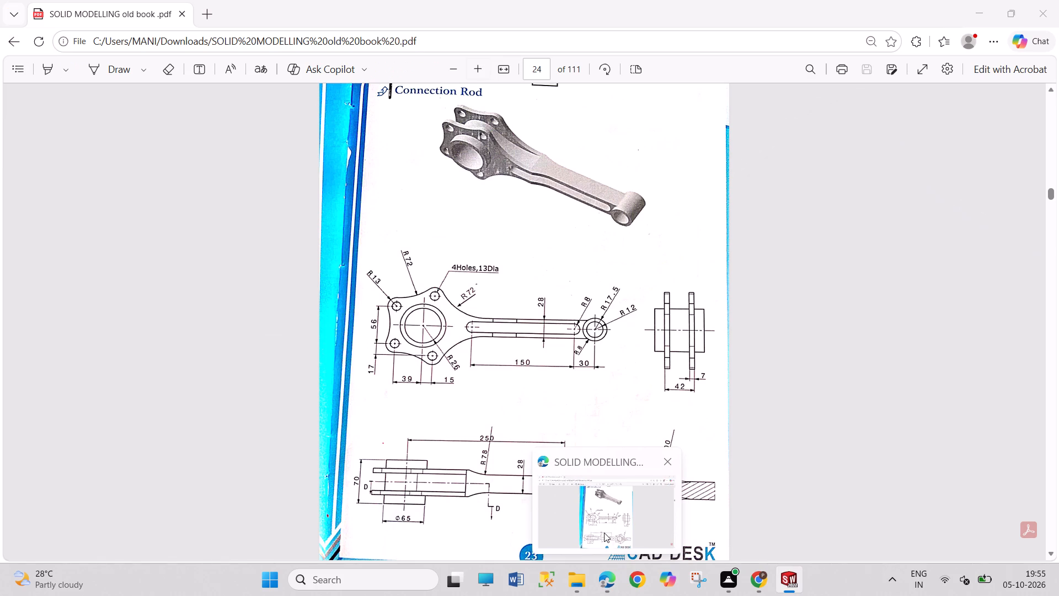
click(604, 533)
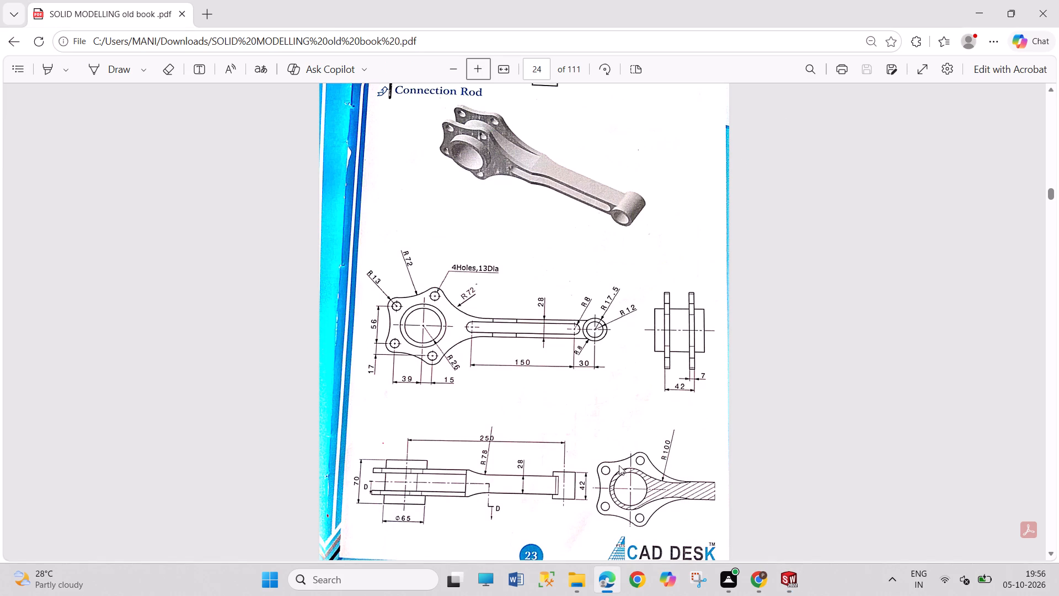
scroll(586, 334, down, 2)
scroll(586, 334, up, 2)
click(785, 572)
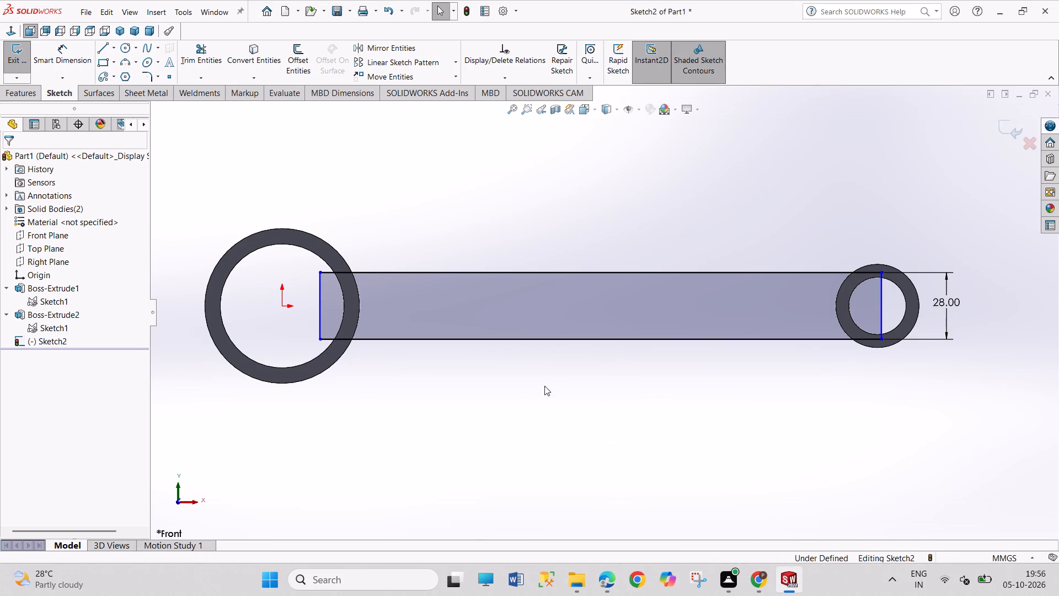
click(340, 358)
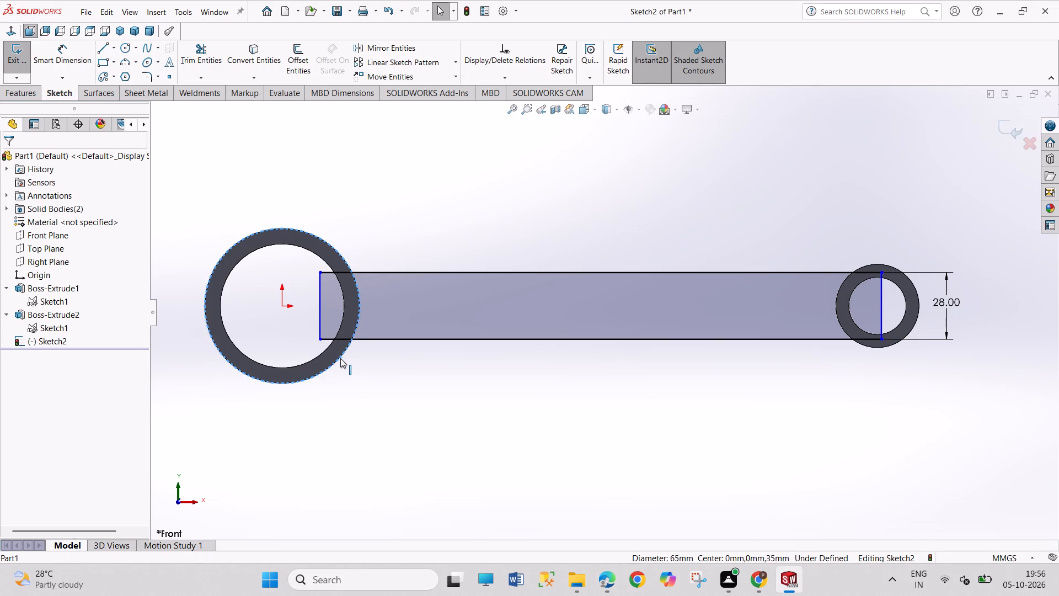
click(264, 56)
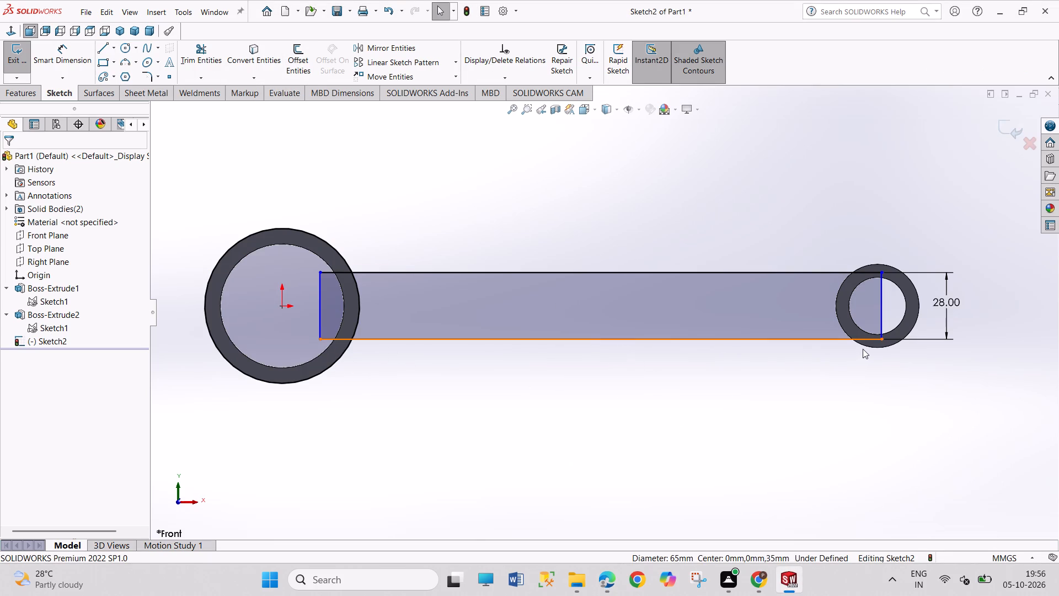
click(865, 346)
click(251, 50)
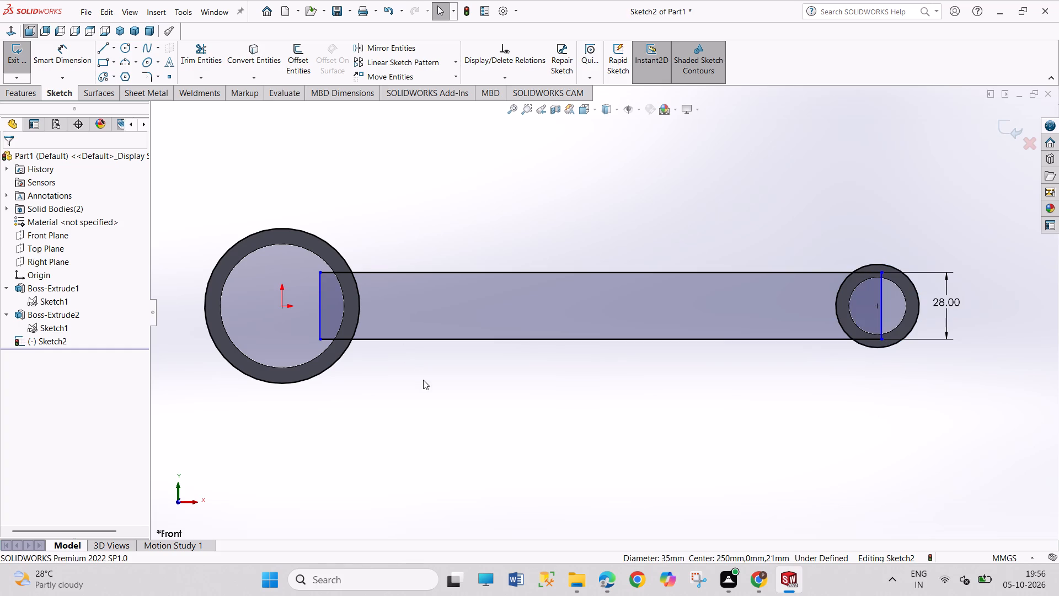
click(423, 380)
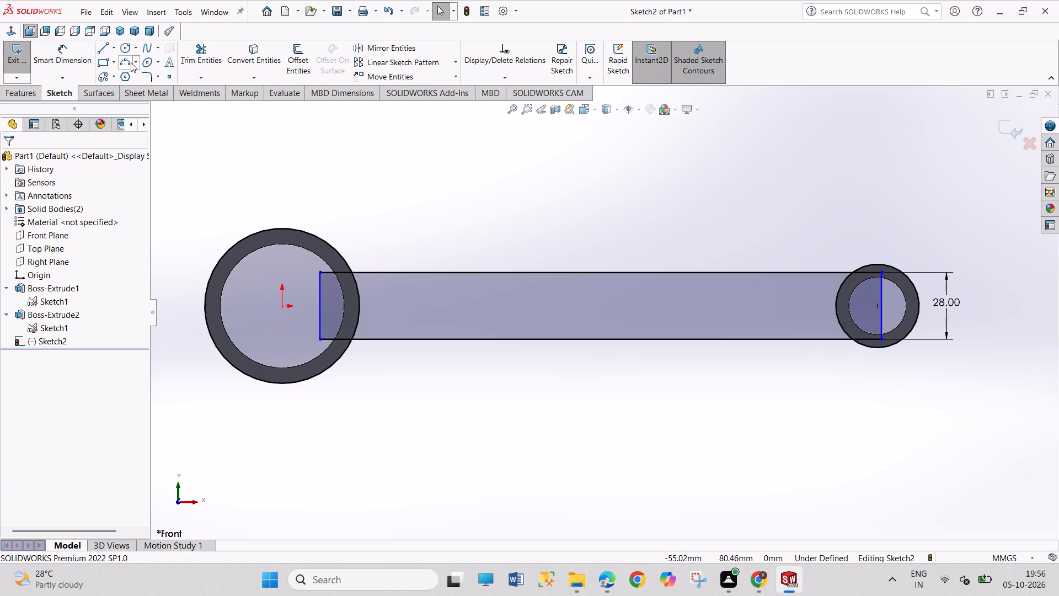
Sketch a three-point arc of about 22 mm radius above the rectangle, near the large ring, bulging towards the rectangle.
click(127, 61)
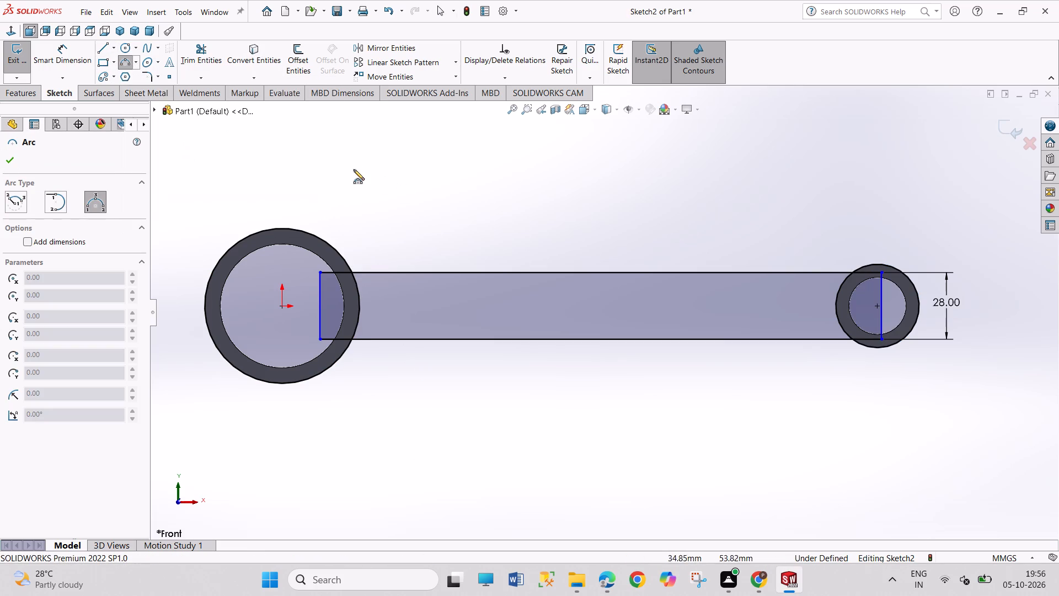
click(352, 159)
click(445, 202)
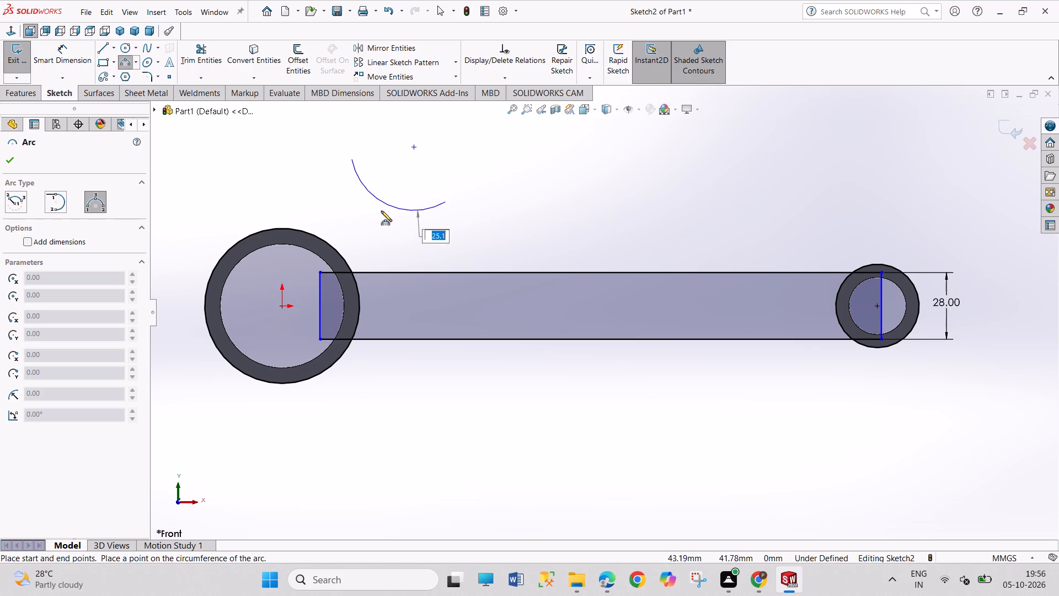
click(383, 239)
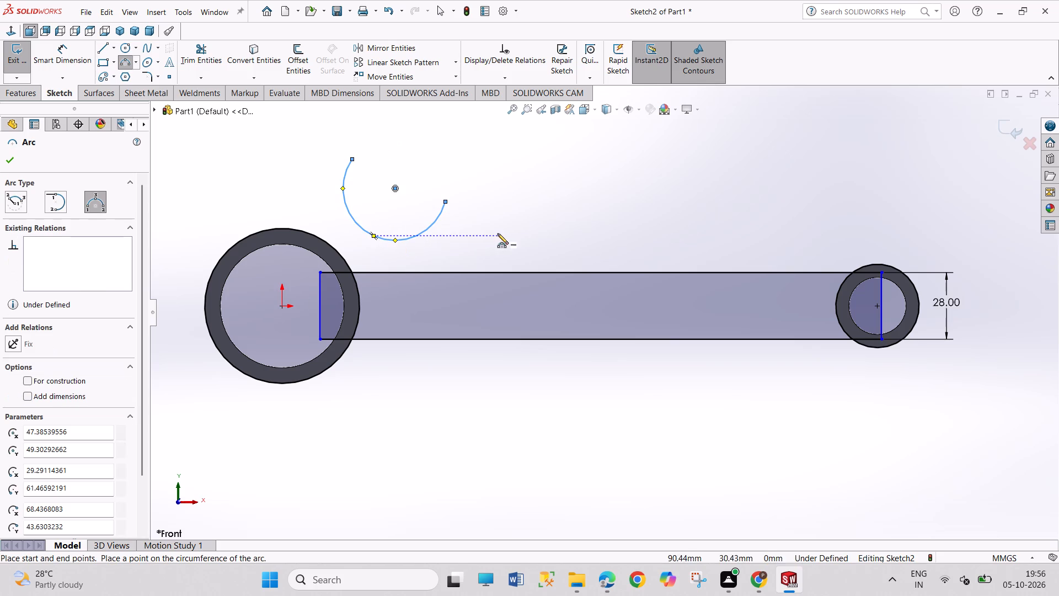
Dimension the radius of the arc above the rectangle to 100 mm.
right_drag(498, 233, 517, 155)
click(425, 229)
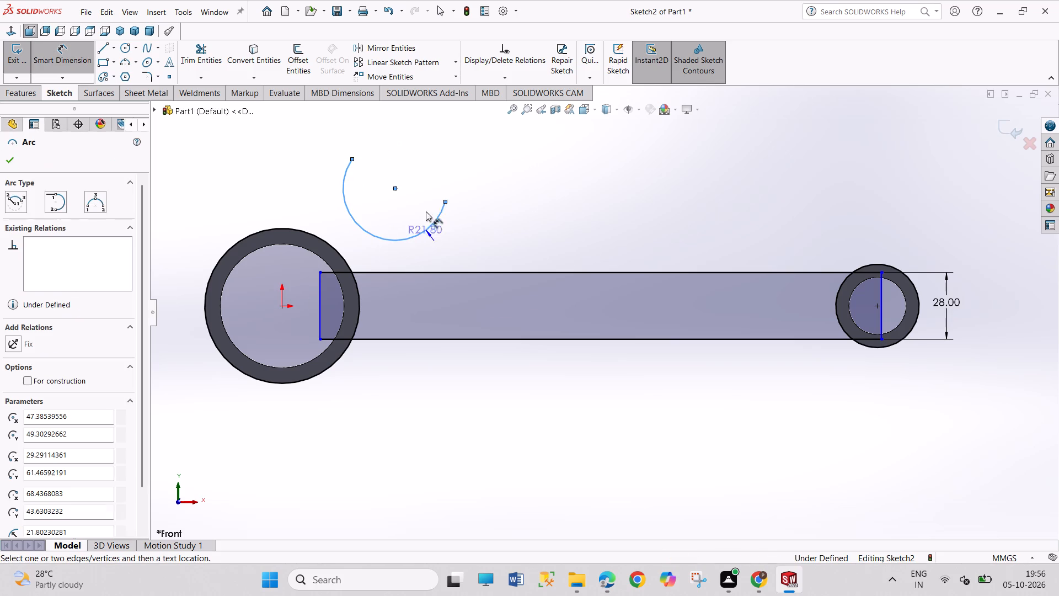
click(409, 216)
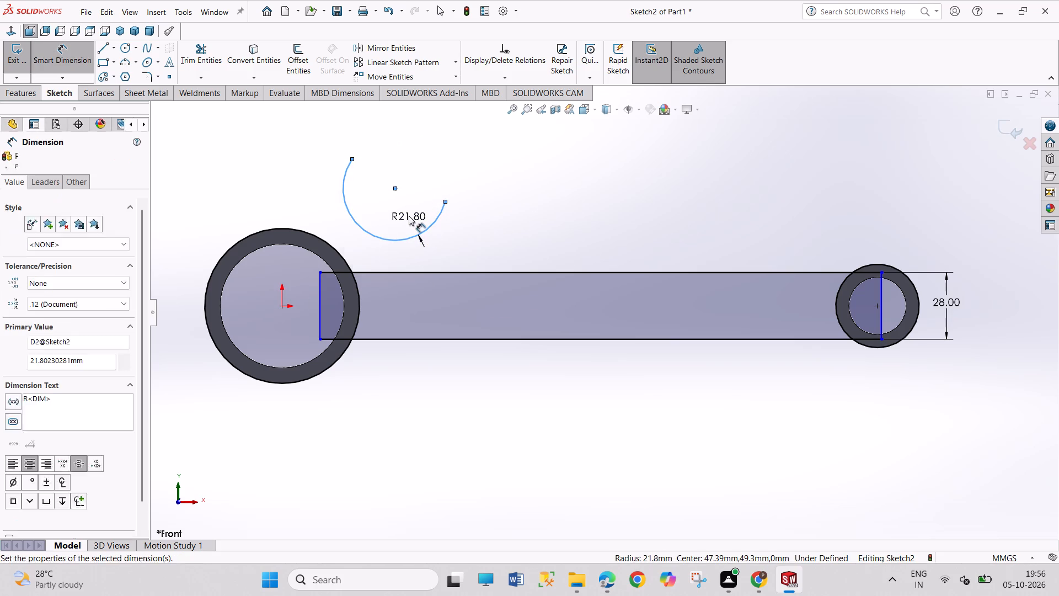
text(100)
key(Return)
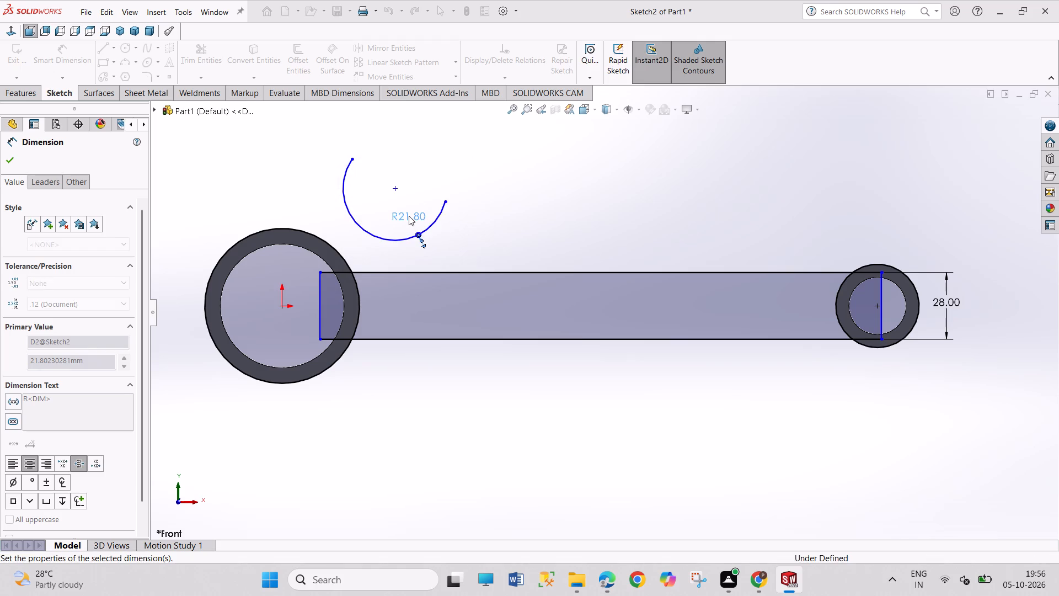
right_click(488, 498)
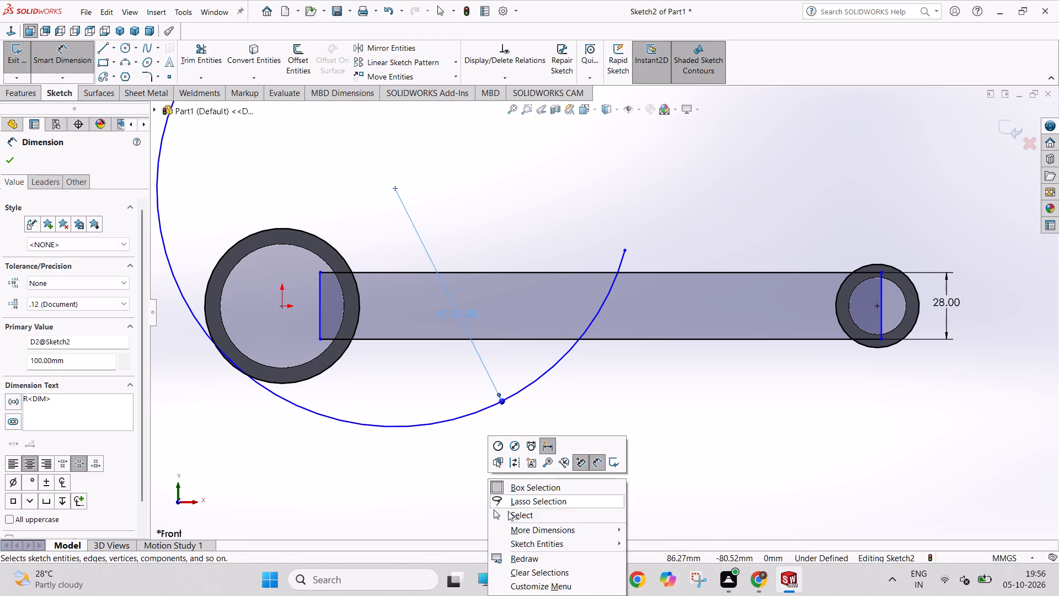
click(508, 511)
Move the R100 arc up clear of the rectangle and make it tangent to the rectangle's upper long edge.
drag(327, 416, 366, 342)
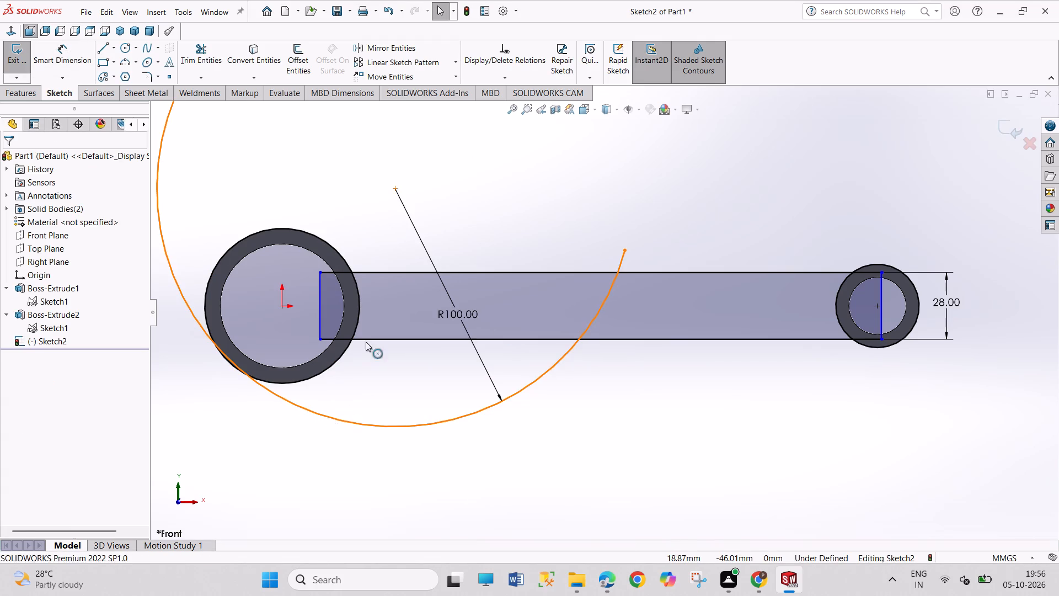
drag(366, 342, 431, 275)
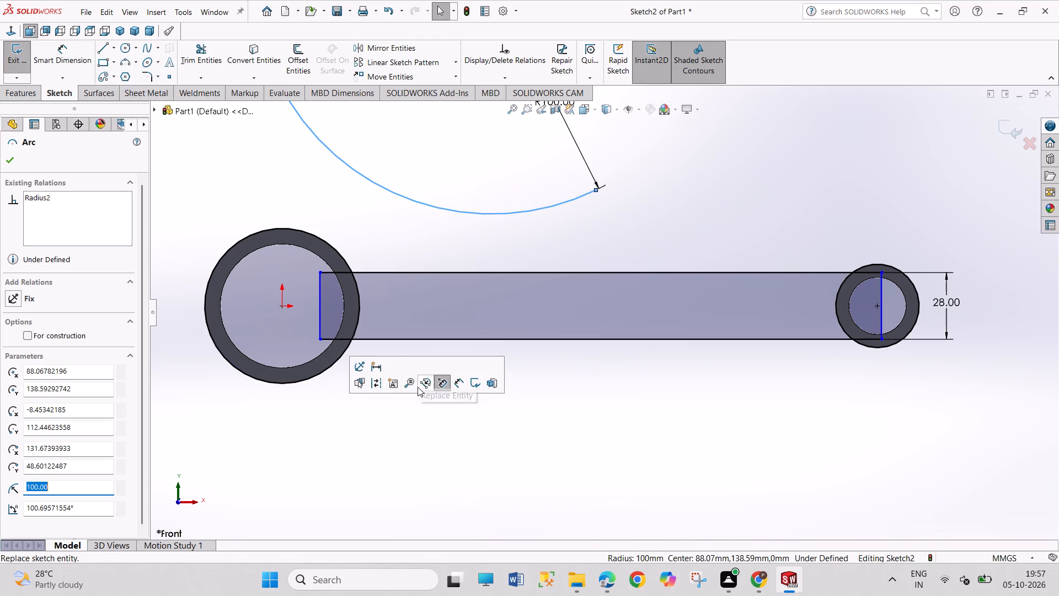
click(509, 427)
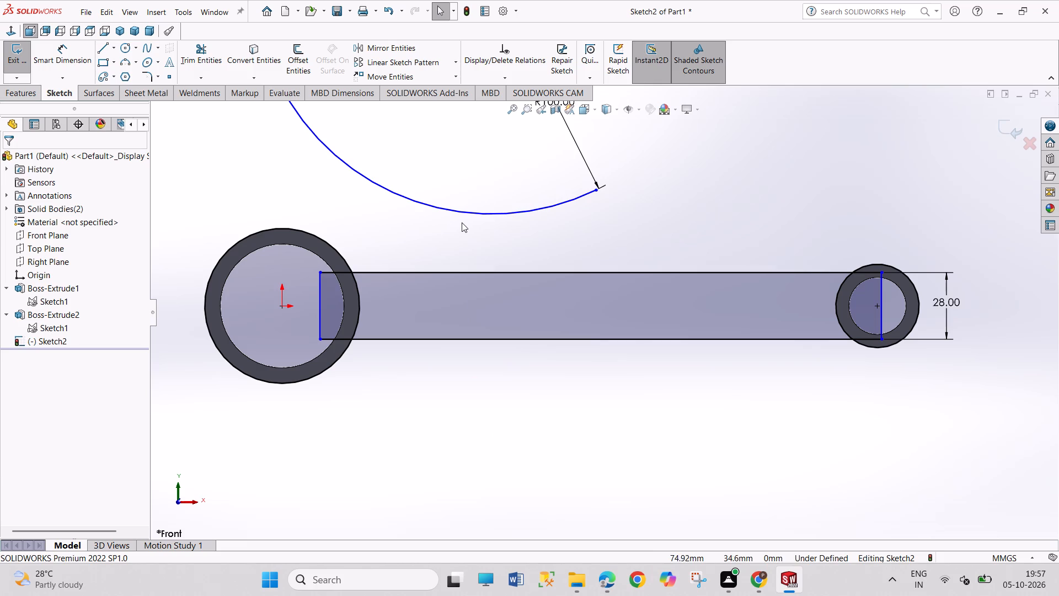
click(466, 214)
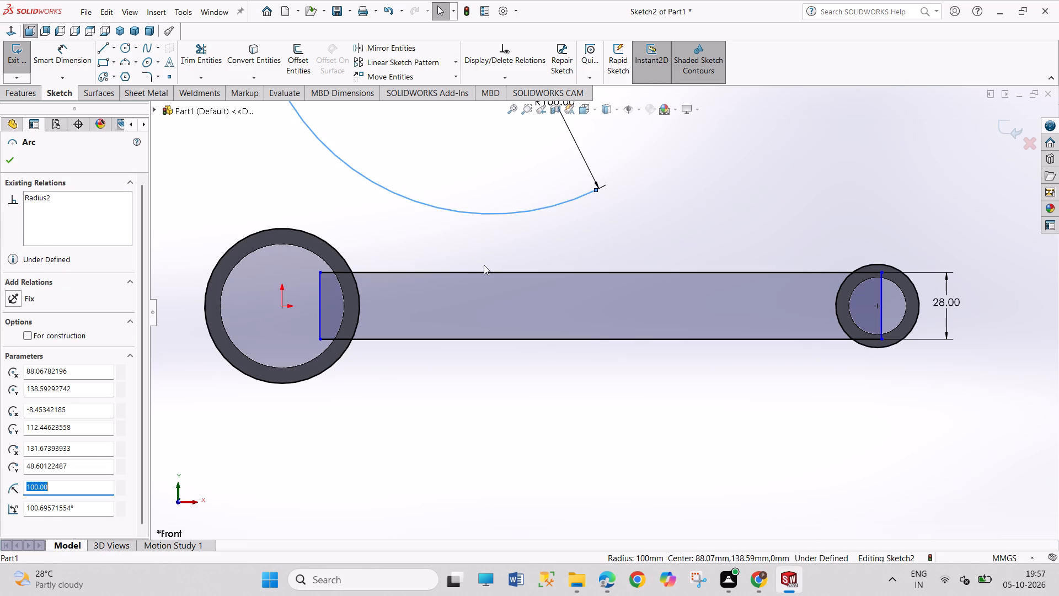
ctrl+click(488, 273)
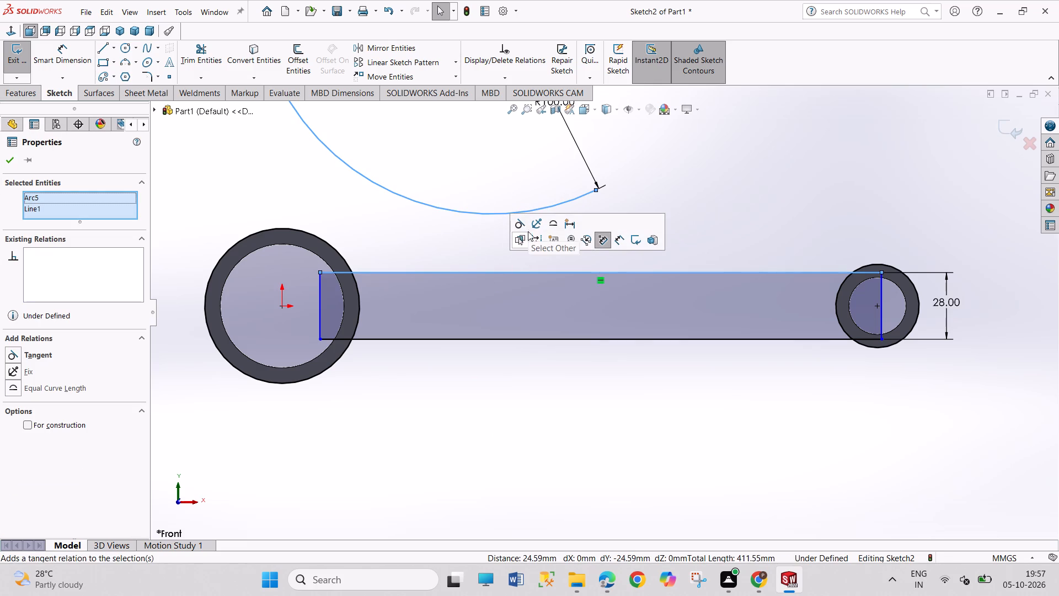
click(521, 228)
click(537, 385)
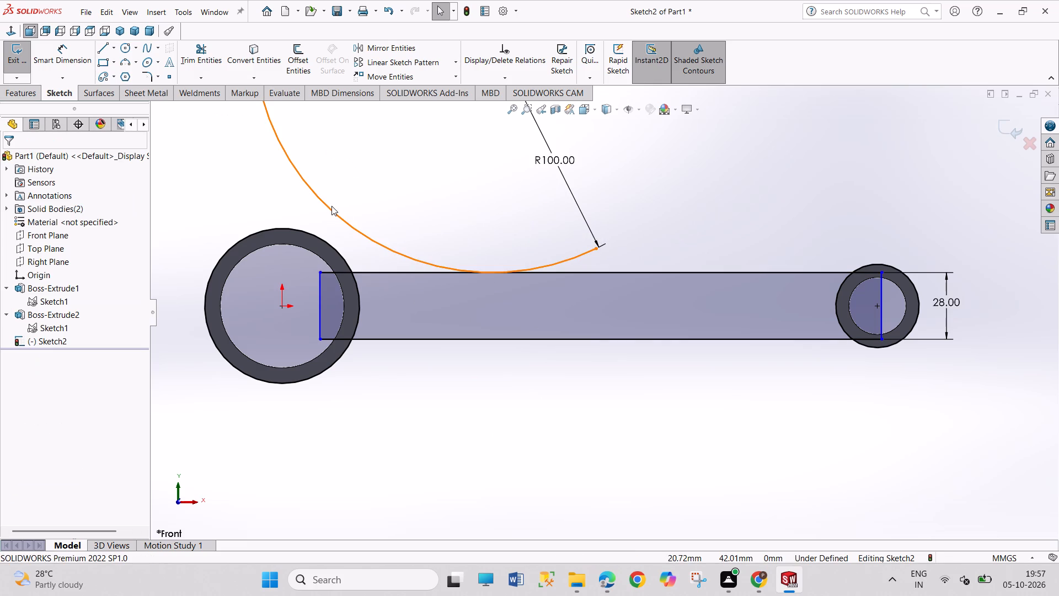
Add a Tangent relation between the R100 arc and the outer circle of the large ring.
click(331, 208)
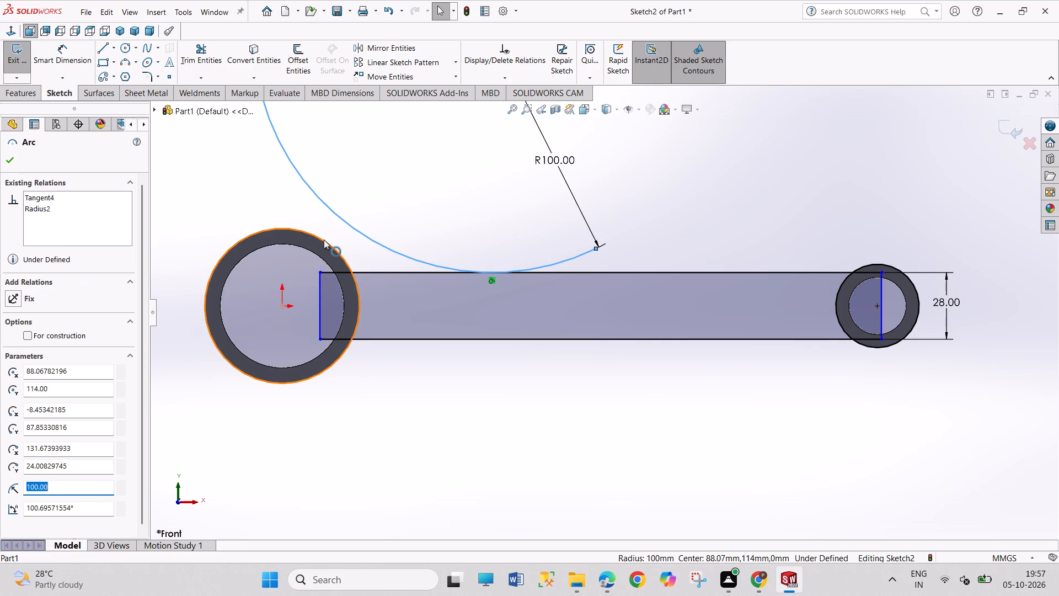
ctrl+click(324, 240)
click(371, 192)
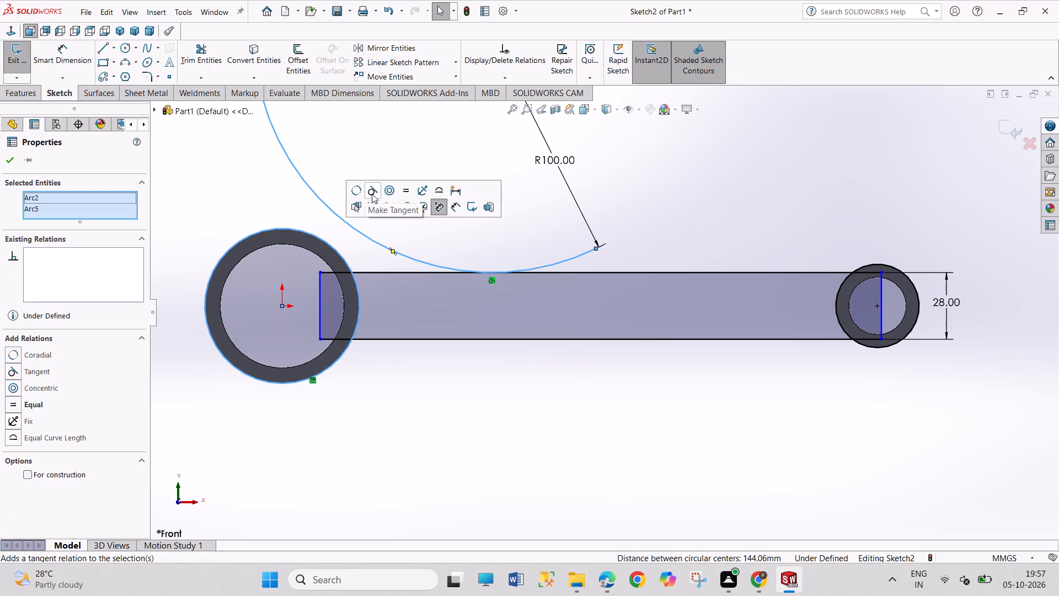
click(419, 375)
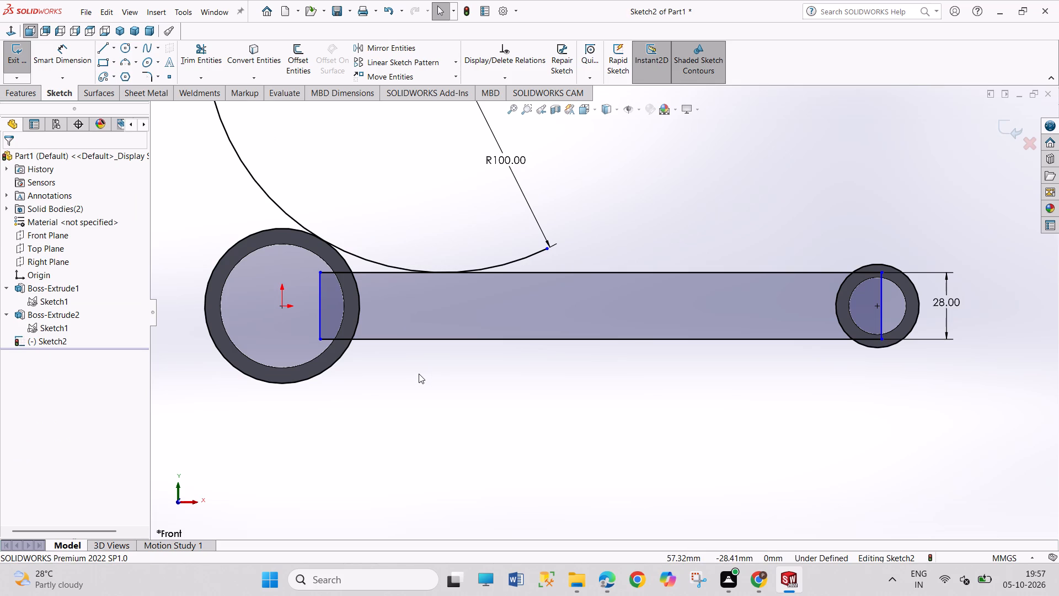
Shorten the R100 arc by moving its endpoint nearest the small ring to the tangent point on the rectangle's upper edge.
drag(549, 252, 511, 265)
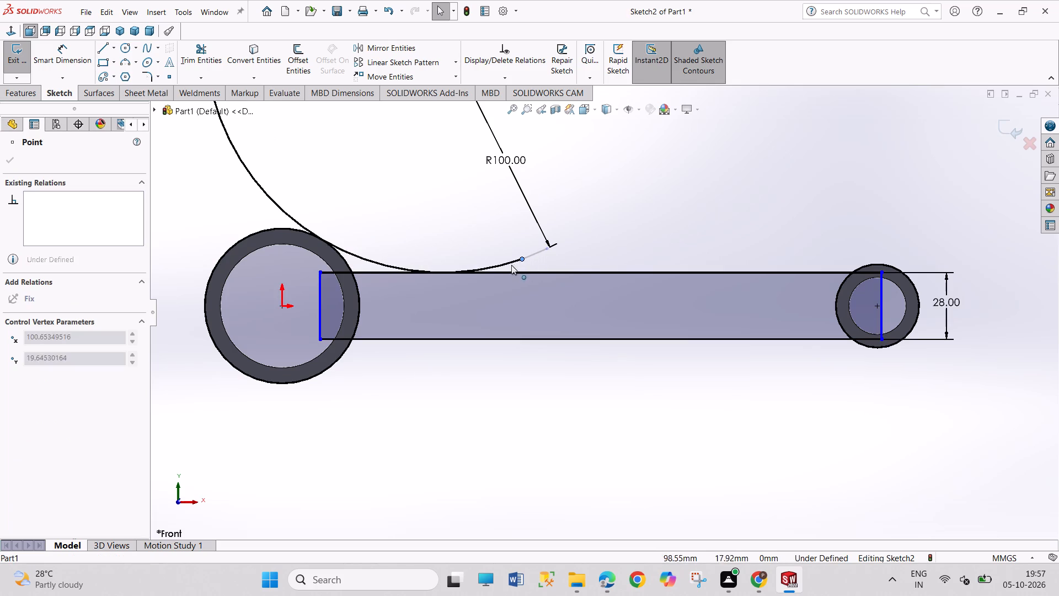
drag(511, 265, 441, 278)
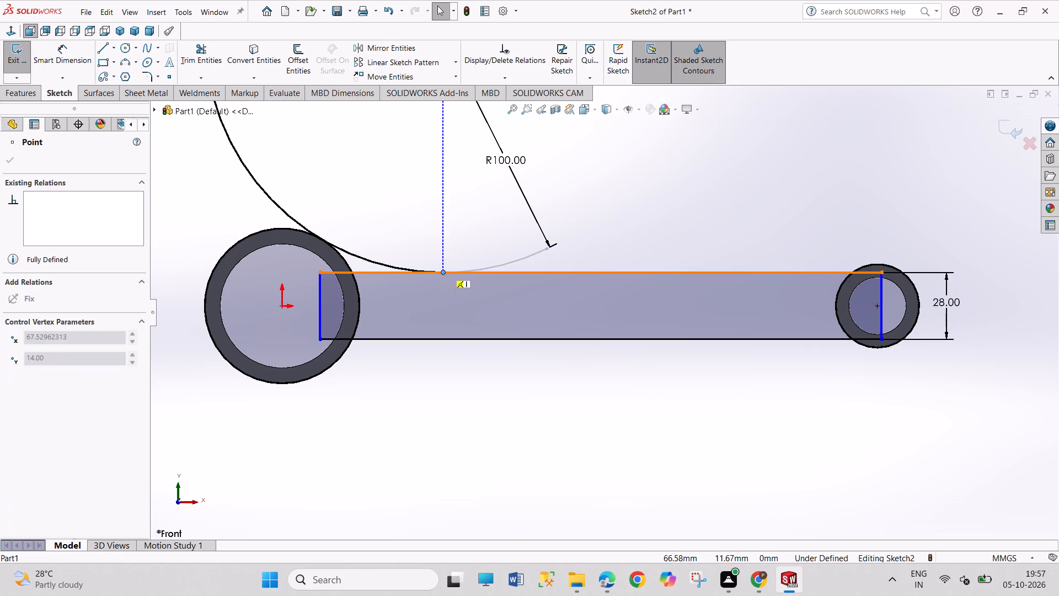
click(470, 385)
Shorten the R100 arc's other end so its endpoint lies on the large ring's outer circle, near the tangent point.
scroll(417, 204, up, 3)
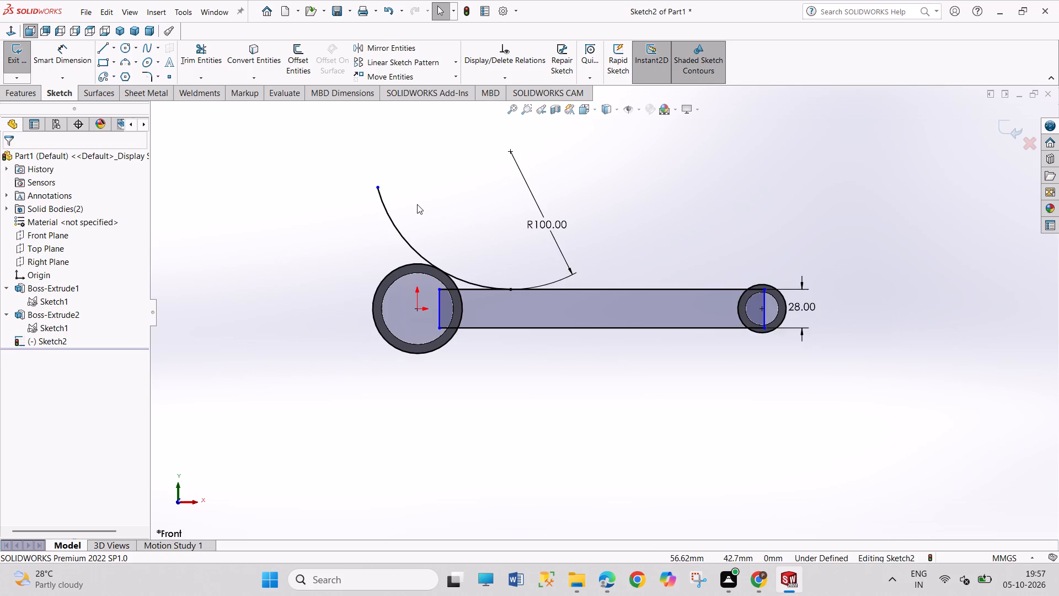
scroll(416, 204, down, 2)
drag(382, 192, 416, 265)
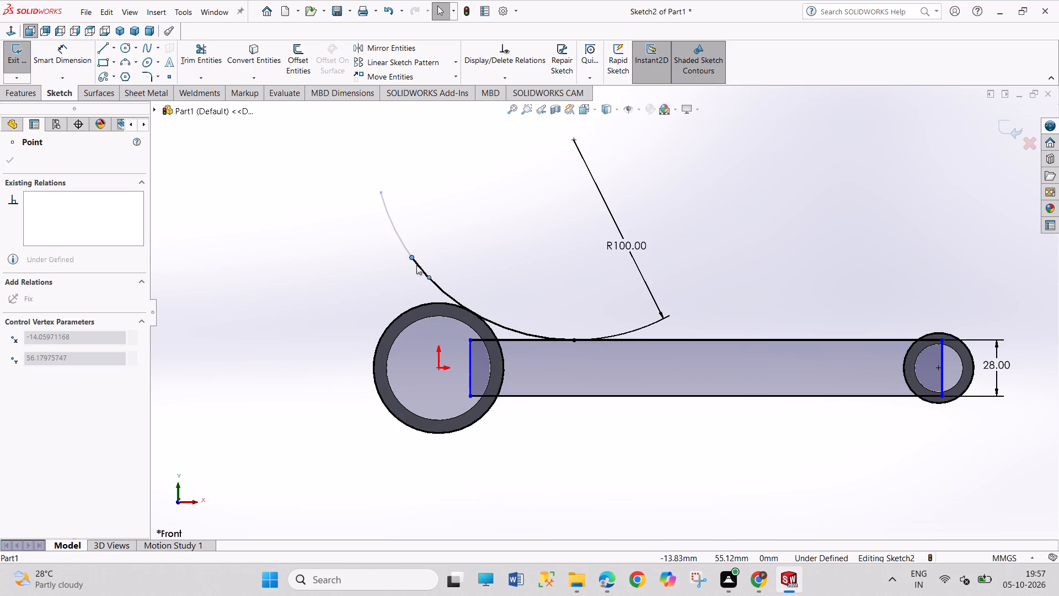
drag(416, 265, 456, 313)
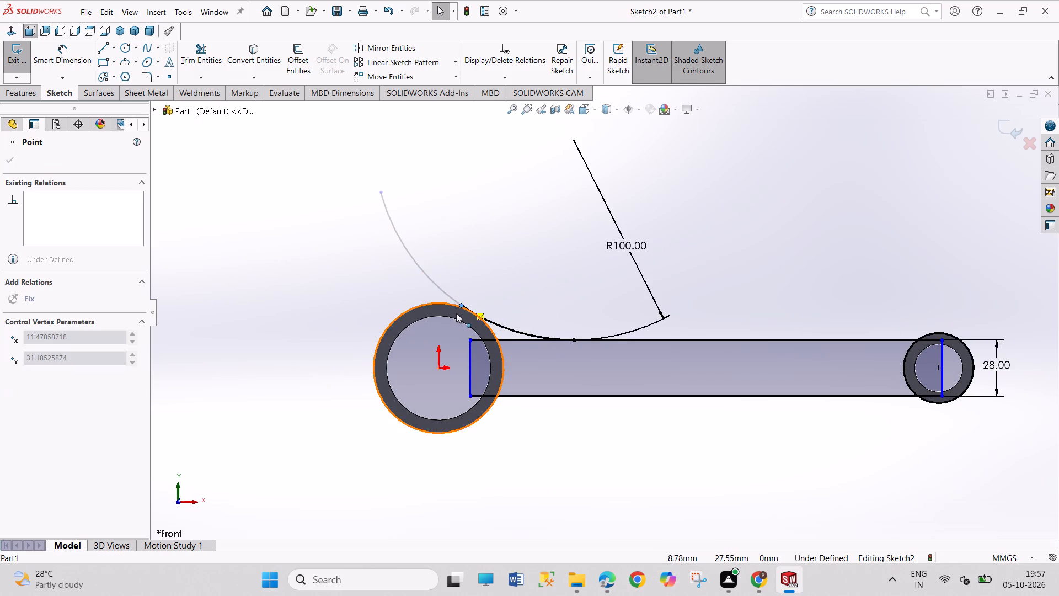
drag(456, 313, 469, 322)
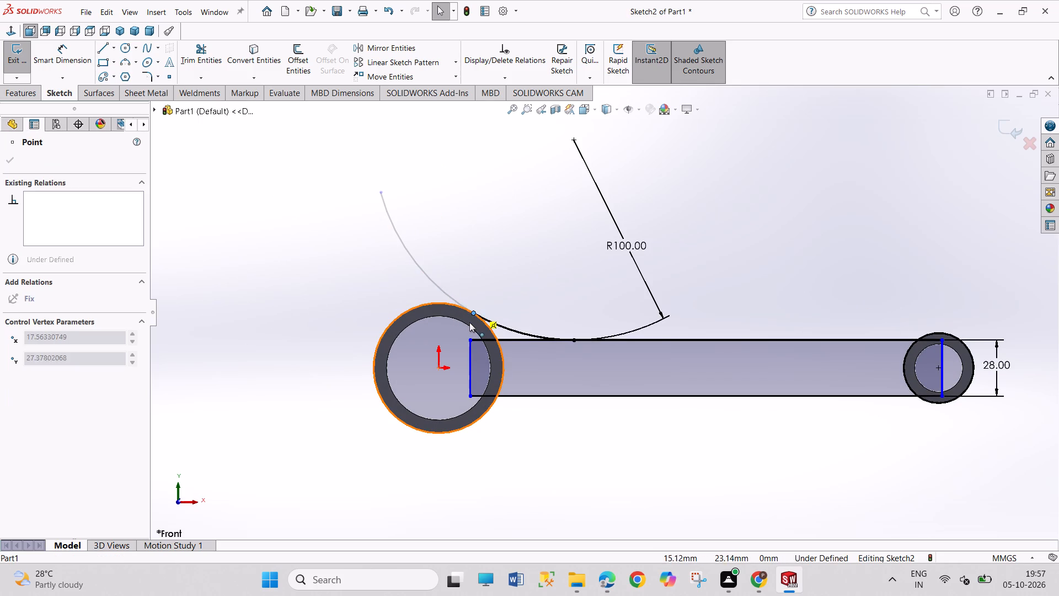
drag(469, 322, 464, 337)
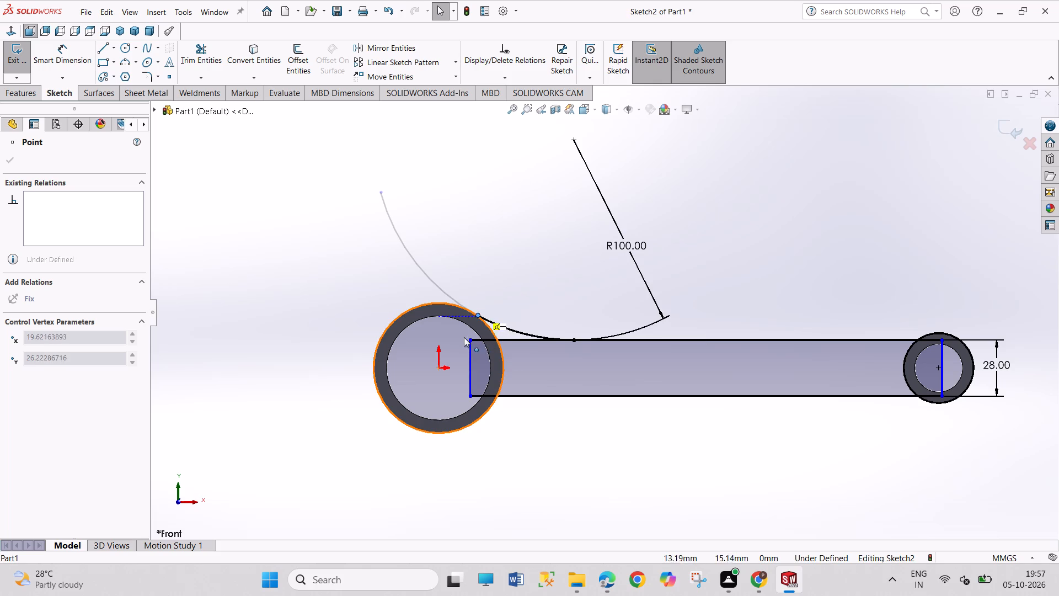
drag(464, 337, 455, 334)
click(574, 397)
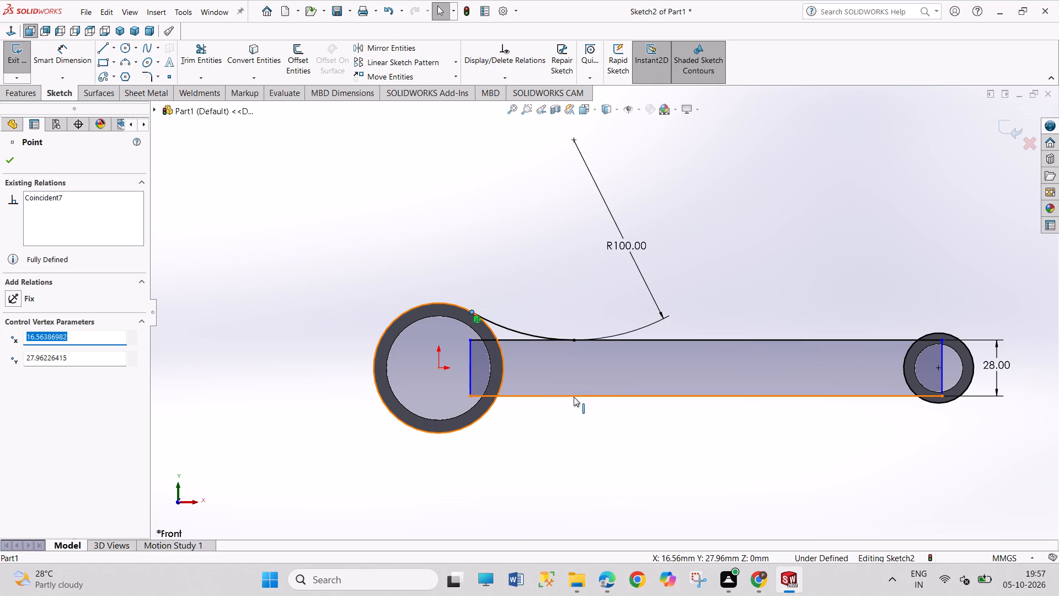
scroll(523, 301, down, 5)
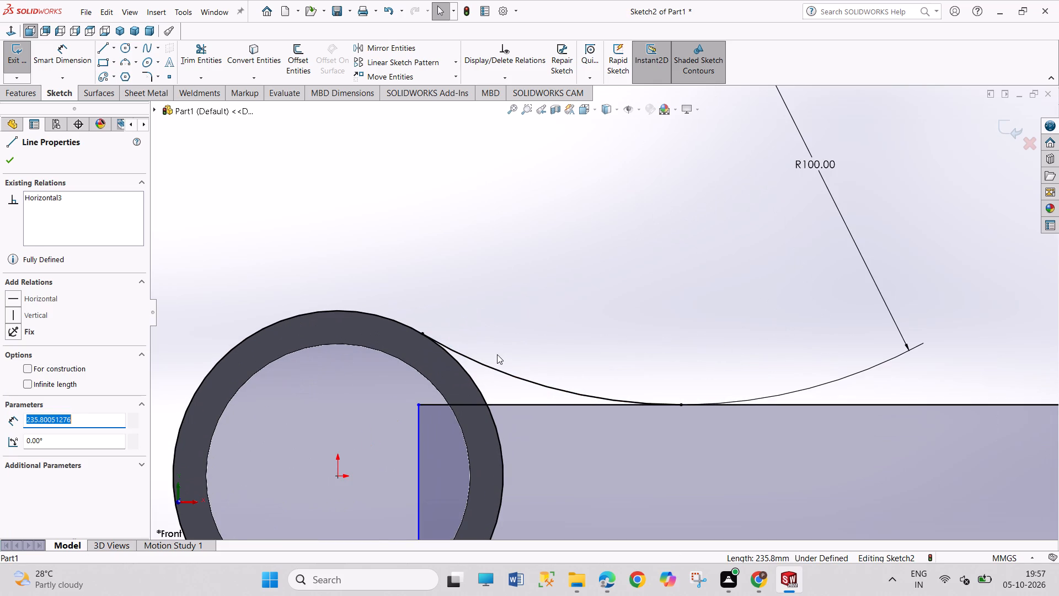
scroll(497, 354, down, 3)
drag(388, 310, 386, 310)
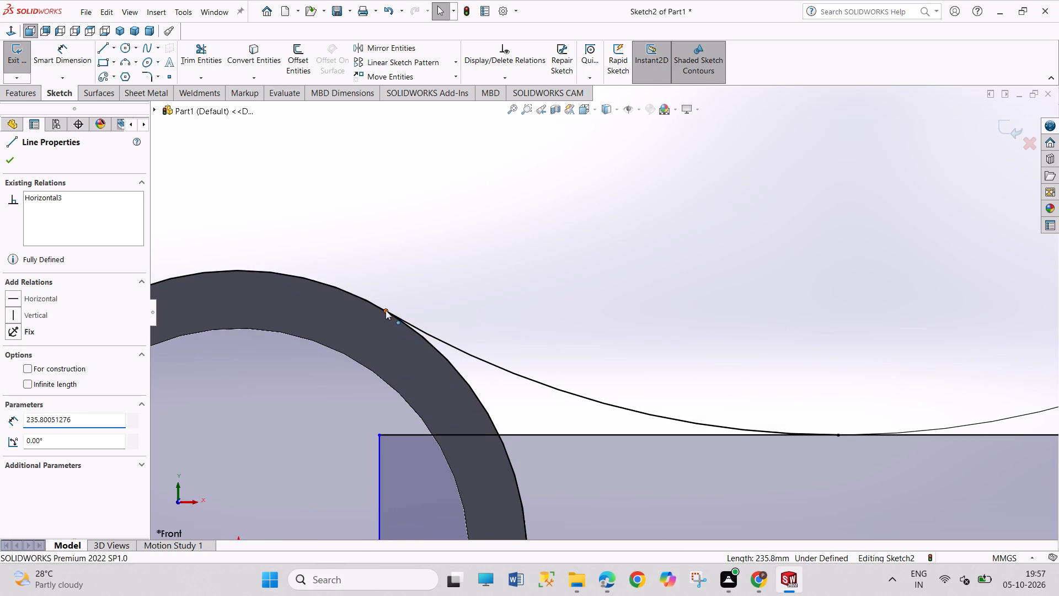
drag(386, 310, 357, 308)
click(570, 333)
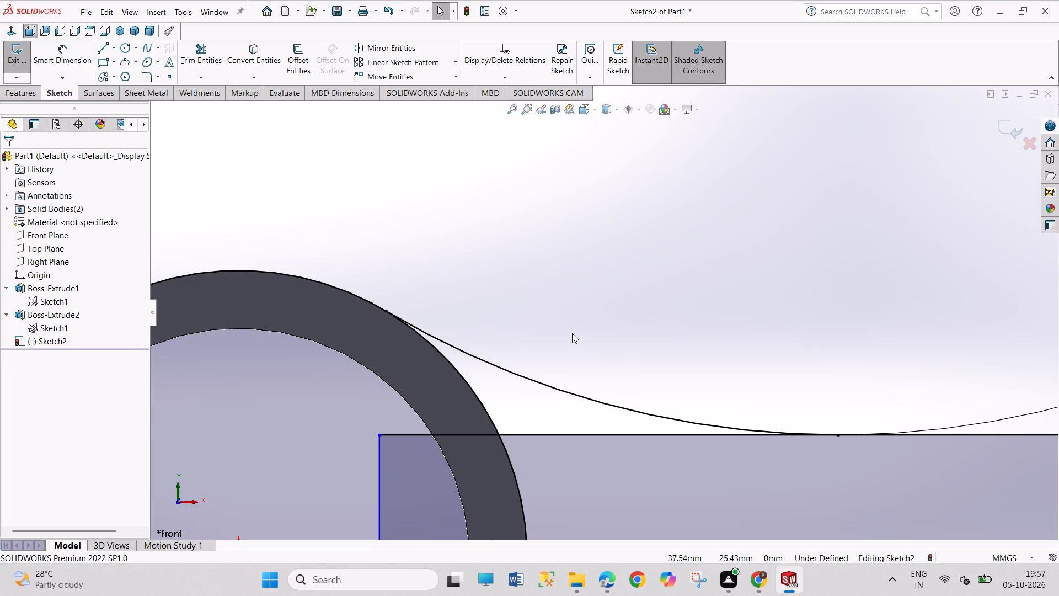
Sketch a circle about 21 mm in diameter below the rectangle, beside the large ring.
scroll(573, 333, up, 4)
scroll(764, 469, up, 2)
scroll(763, 492, down, 1)
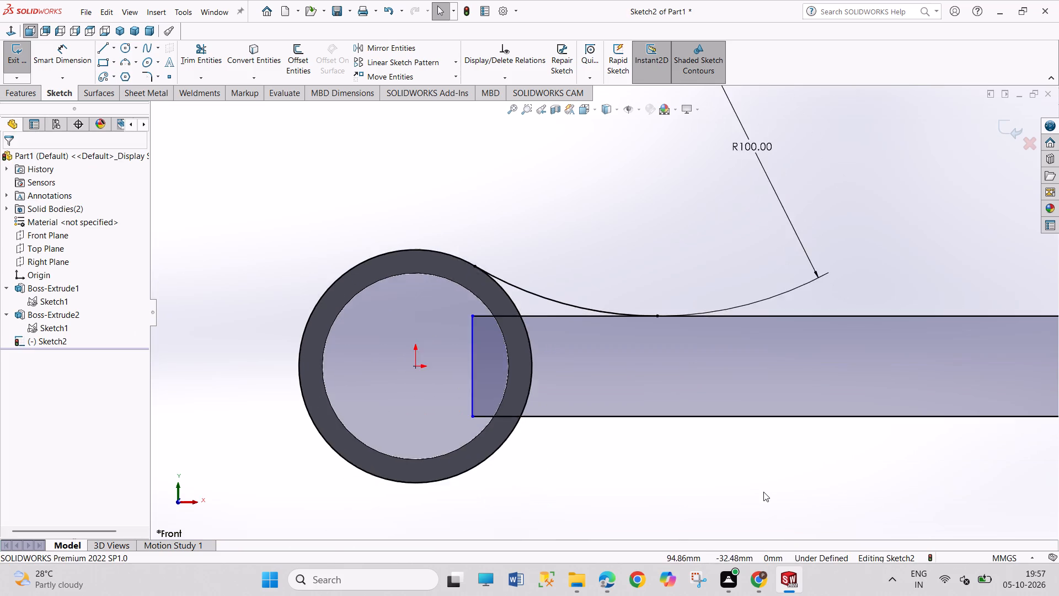
scroll(763, 492, down, 1)
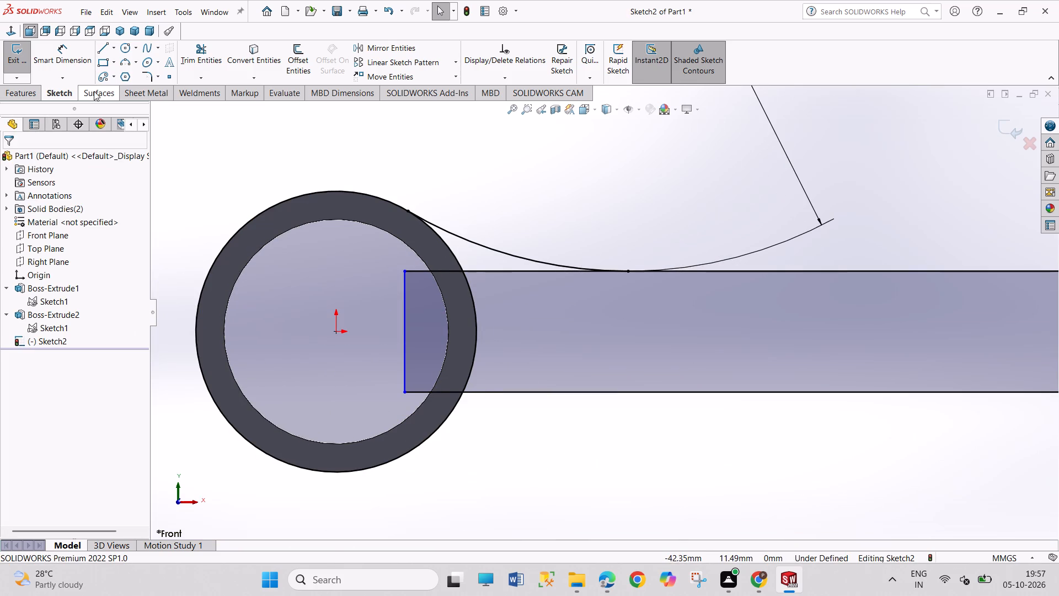
click(121, 52)
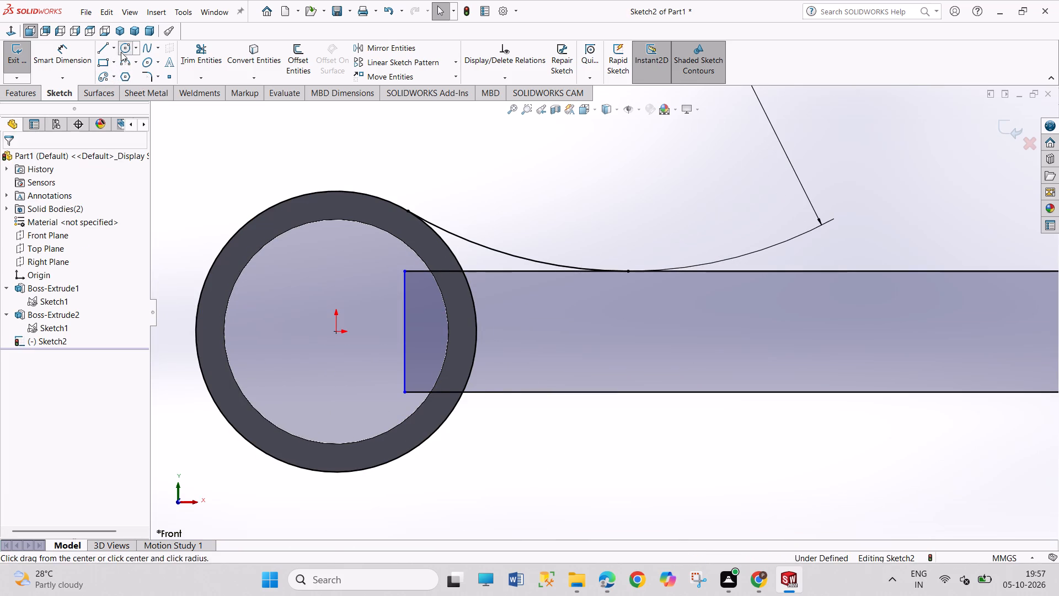
click(492, 465)
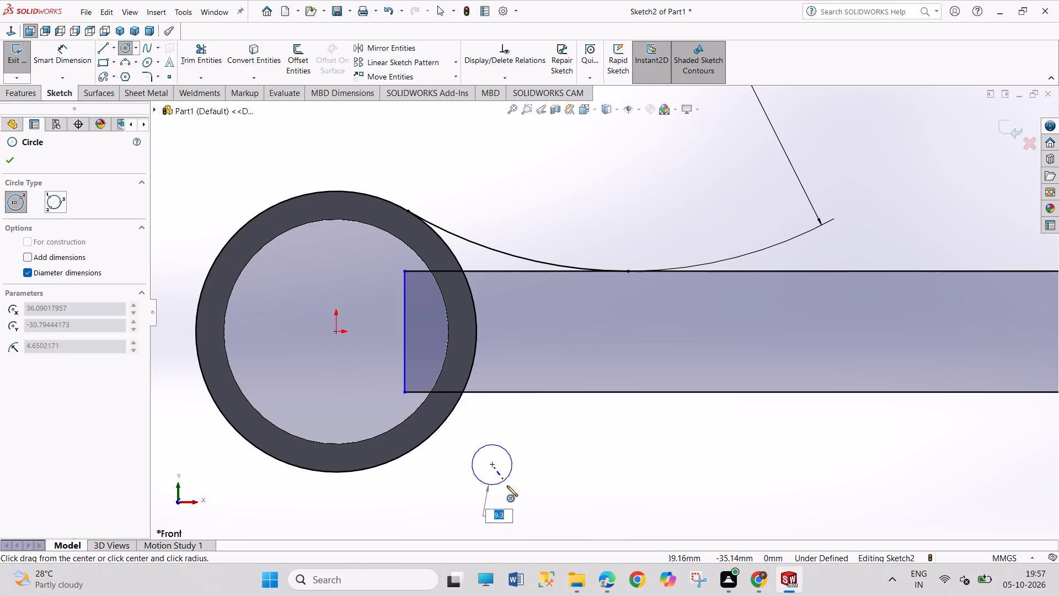
click(520, 500)
Dimension the diameter of the circle below the rectangle to 200 mm.
right_drag(580, 503, 590, 426)
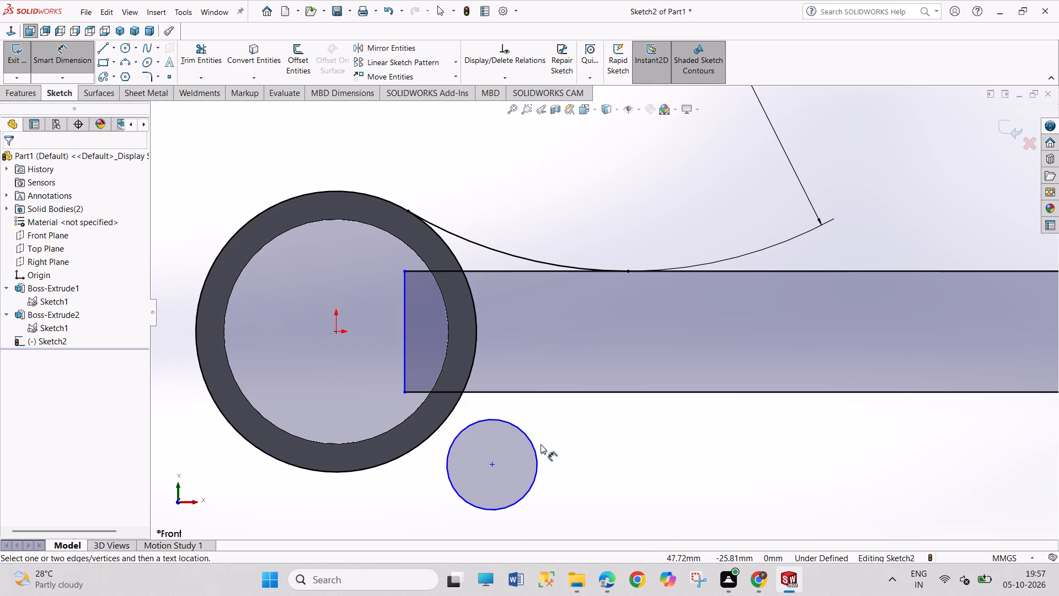
click(536, 454)
click(587, 463)
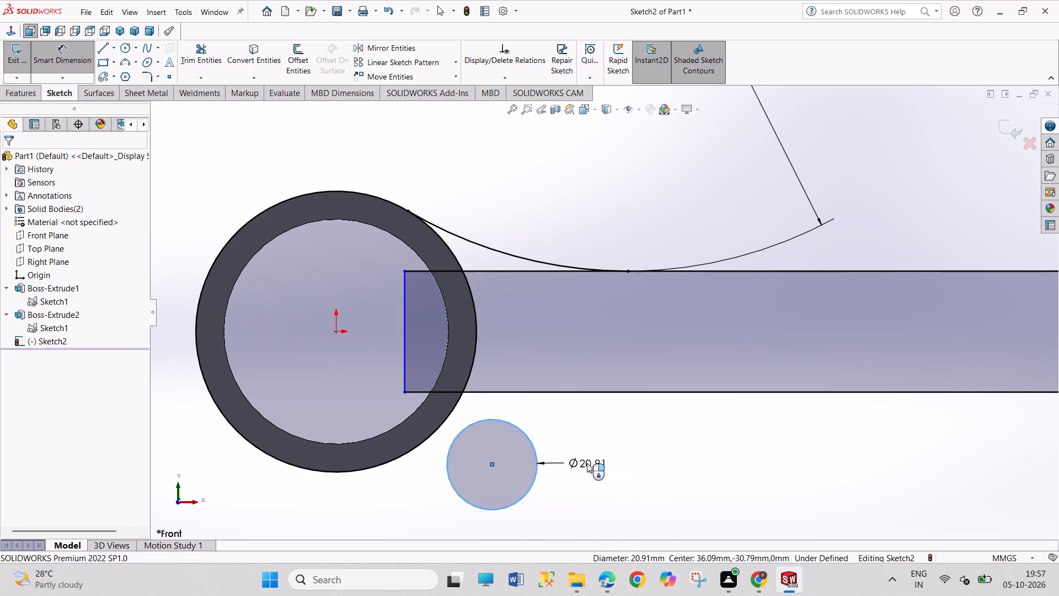
text(200)
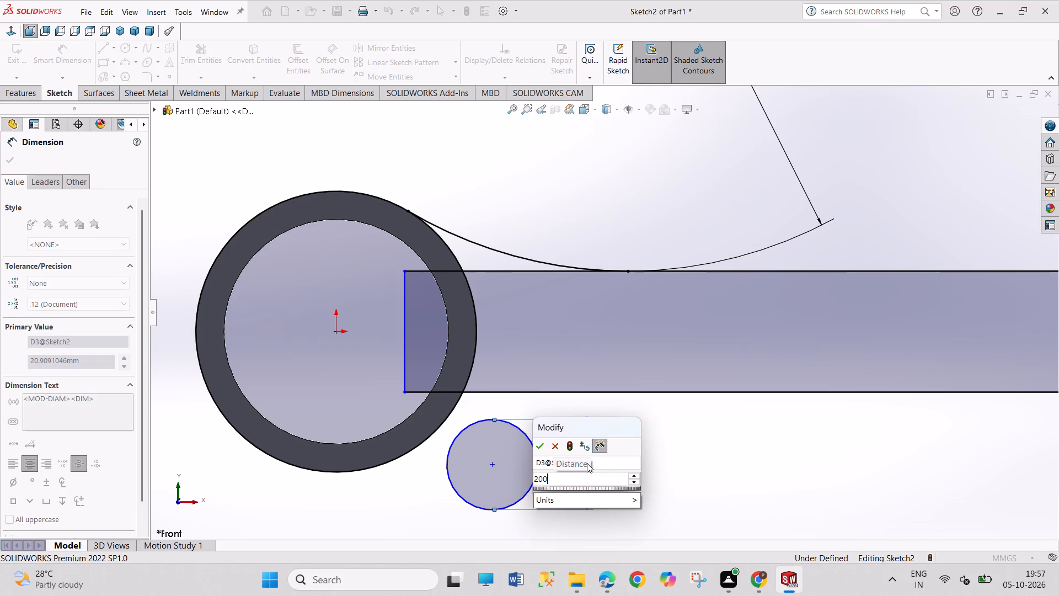
key(Return)
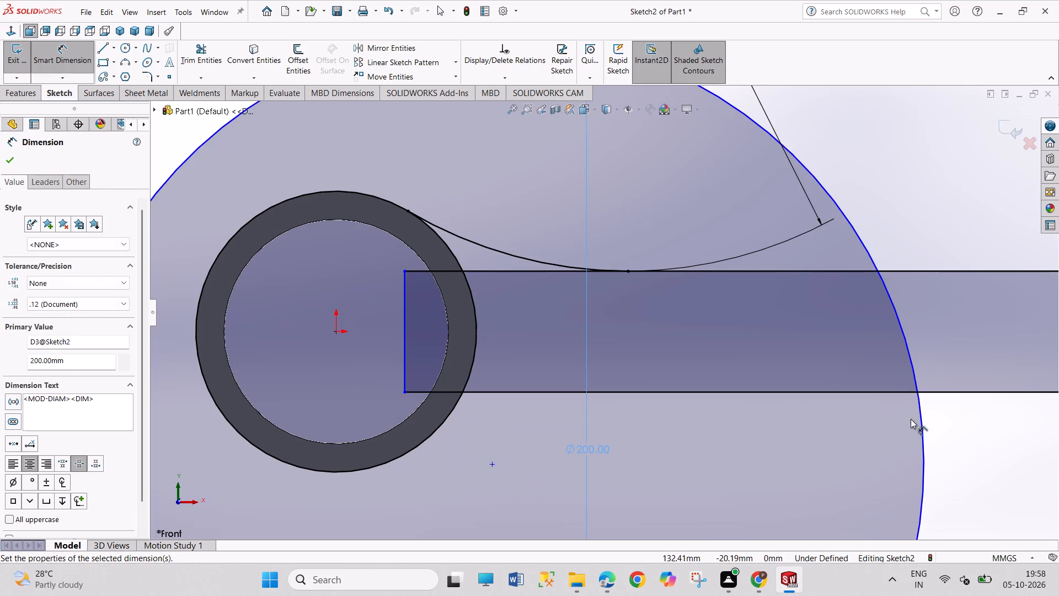
right_click(987, 444)
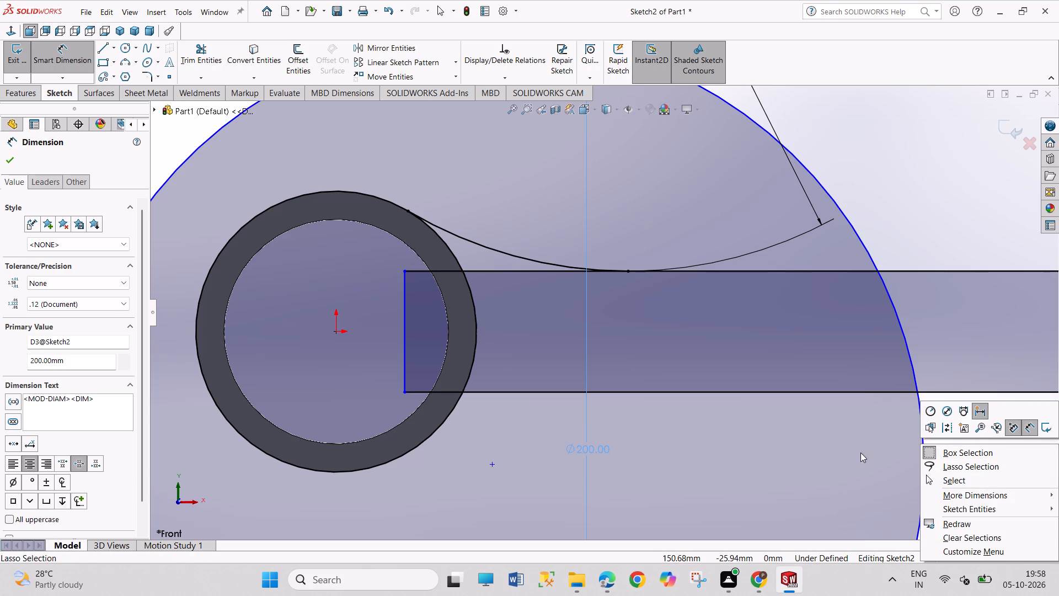
click(928, 482)
Move the 200 mm circle down until it sits clear below the rectangle and the large ring.
scroll(702, 386, up, 3)
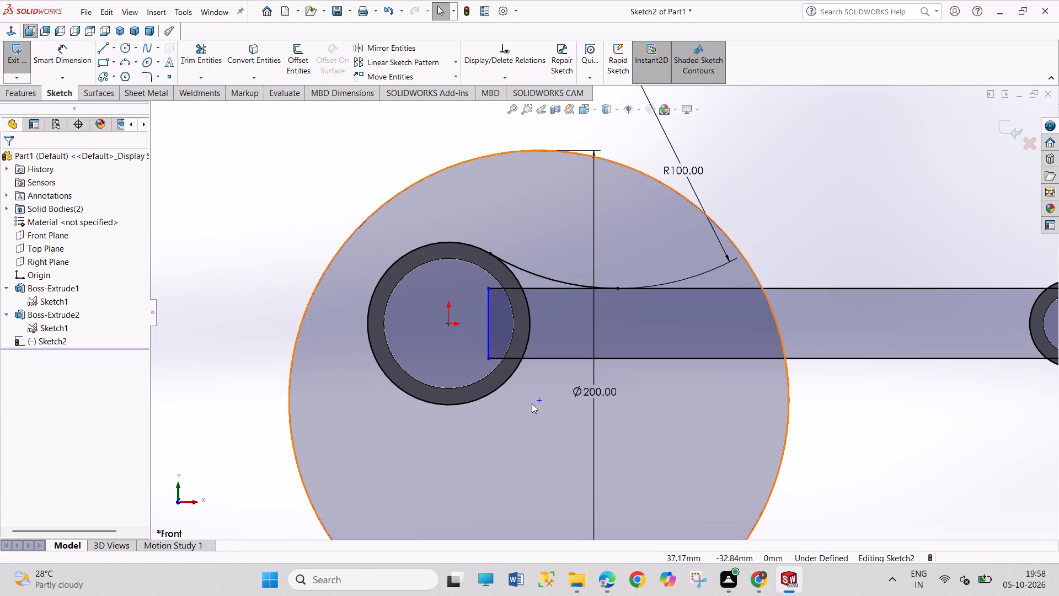
drag(537, 398, 641, 580)
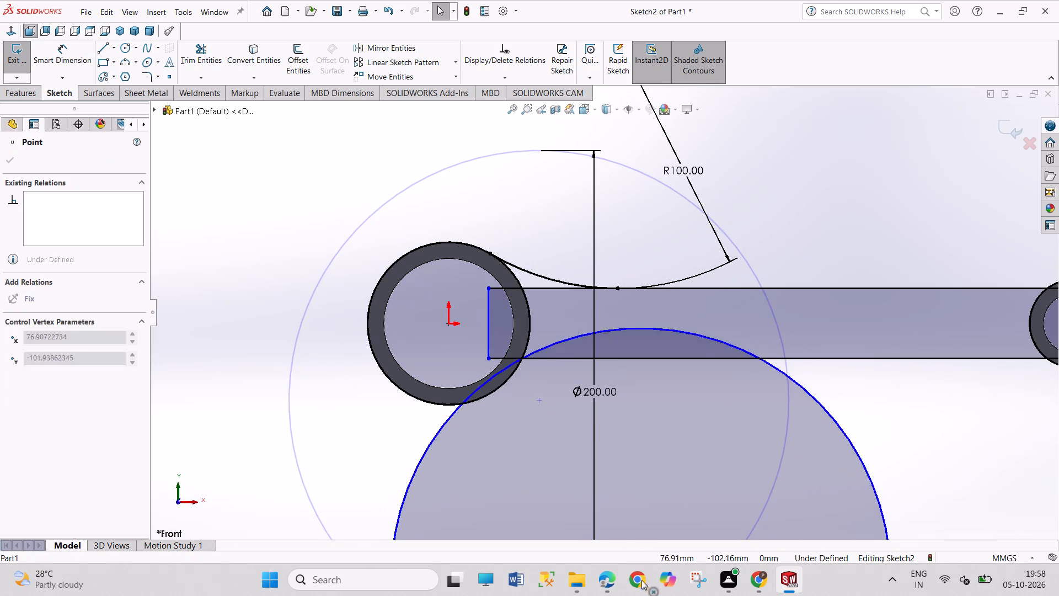
drag(641, 580, 651, 595)
click(796, 207)
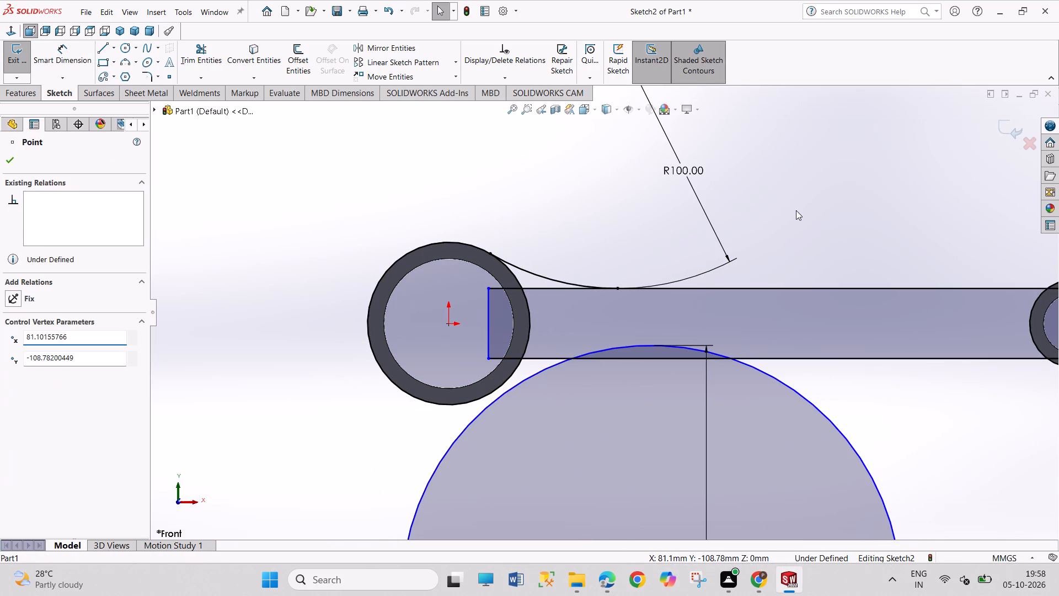
drag(761, 370, 738, 440)
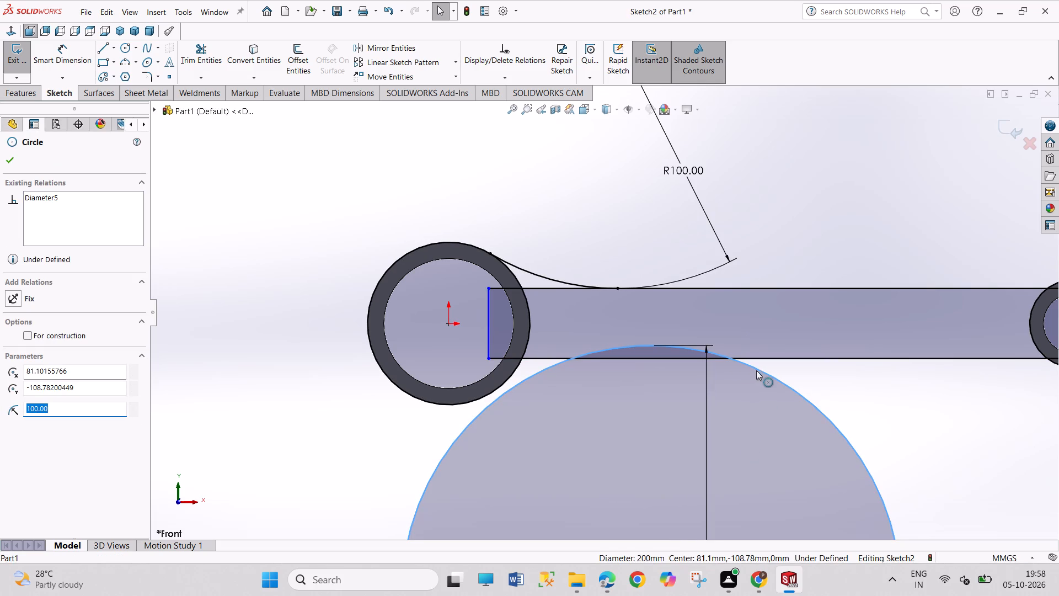
drag(757, 366, 753, 406)
click(775, 220)
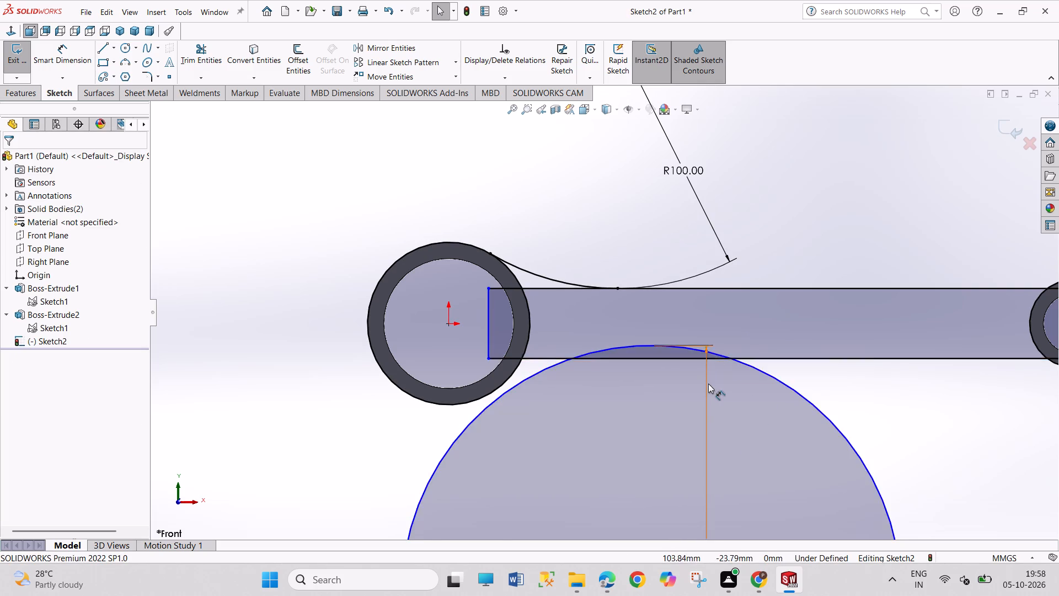
scroll(708, 384, up, 3)
scroll(708, 394, down, 2)
drag(685, 322, 685, 328)
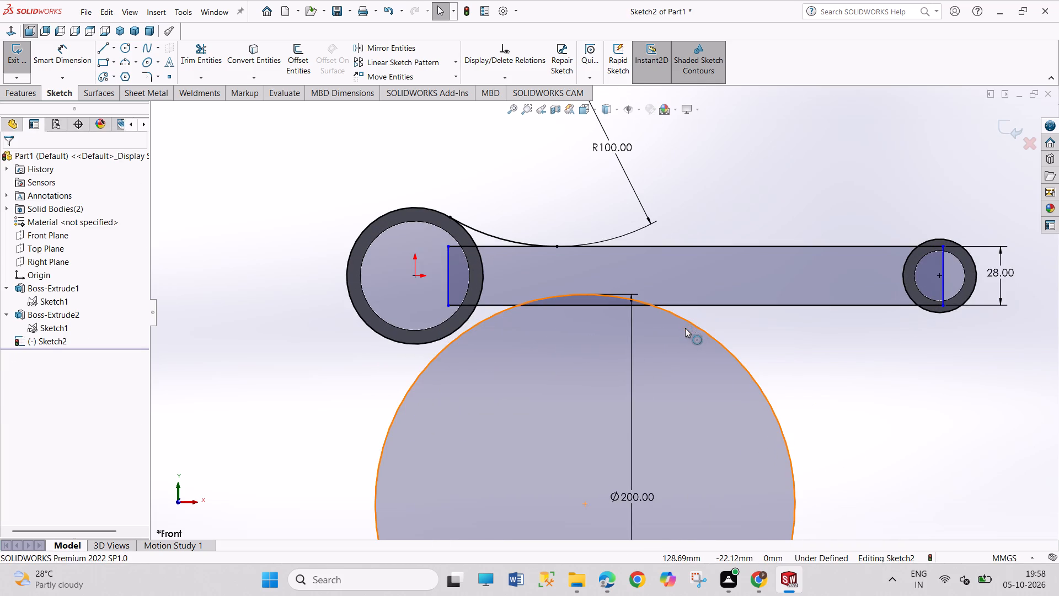
drag(685, 328, 683, 389)
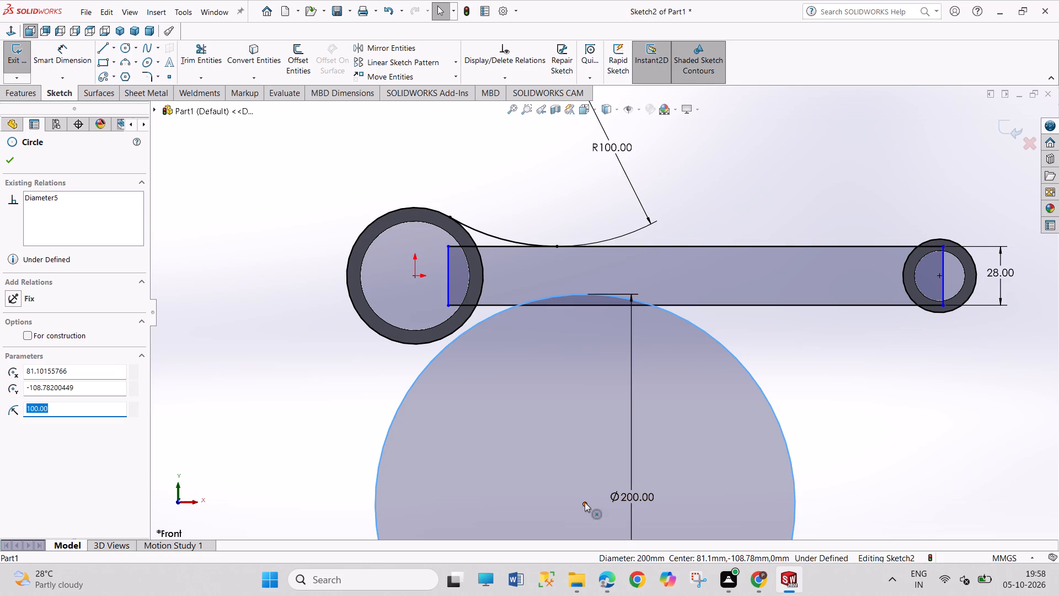
drag(585, 501, 585, 526)
click(780, 340)
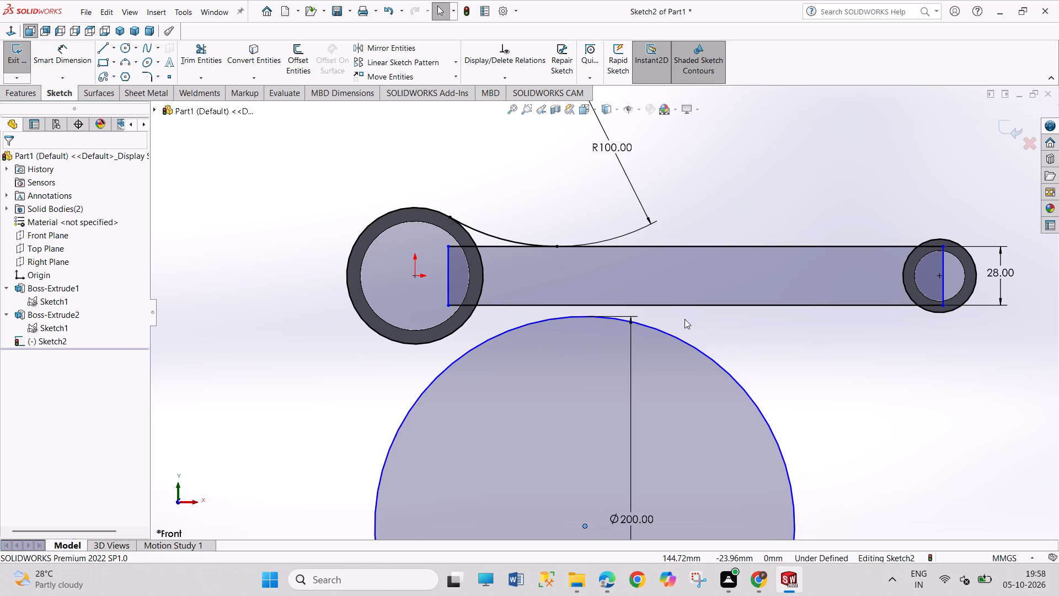
Make the 200 mm circle tangent to the large ring's outer circle.
click(466, 325)
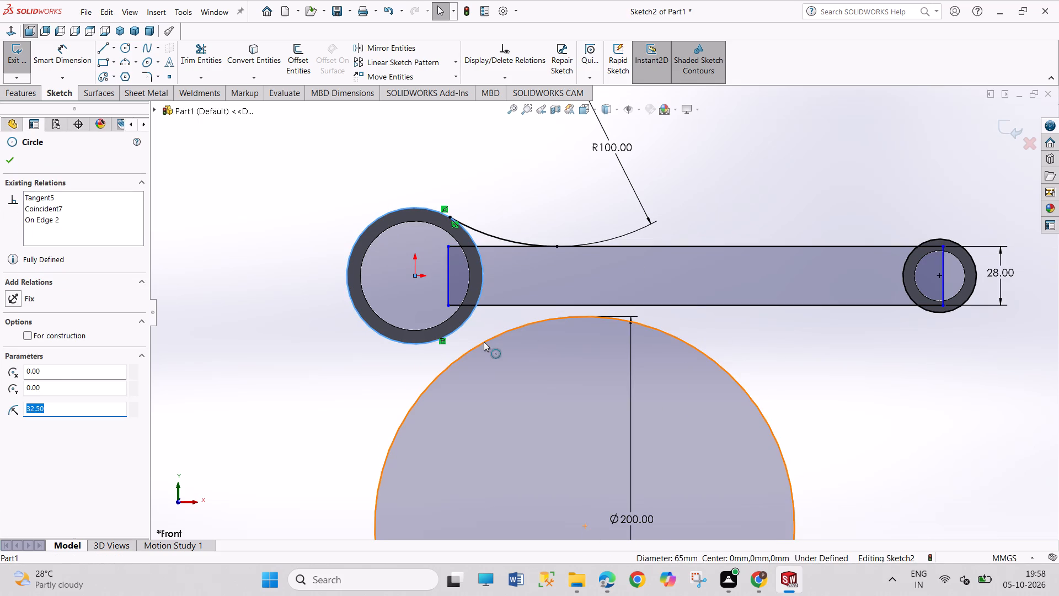
ctrl+click(484, 342)
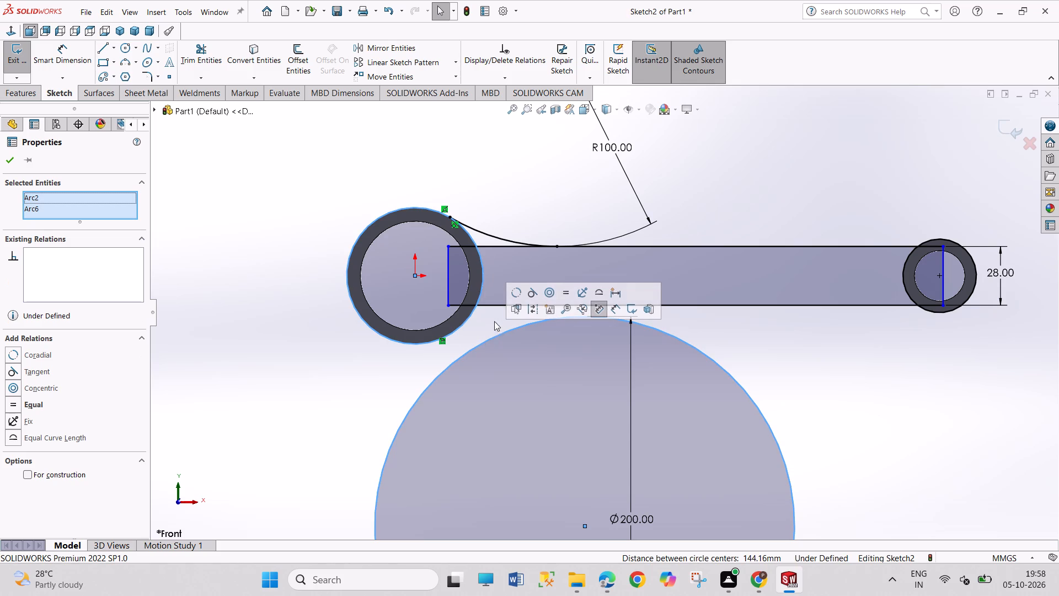
click(532, 292)
click(802, 413)
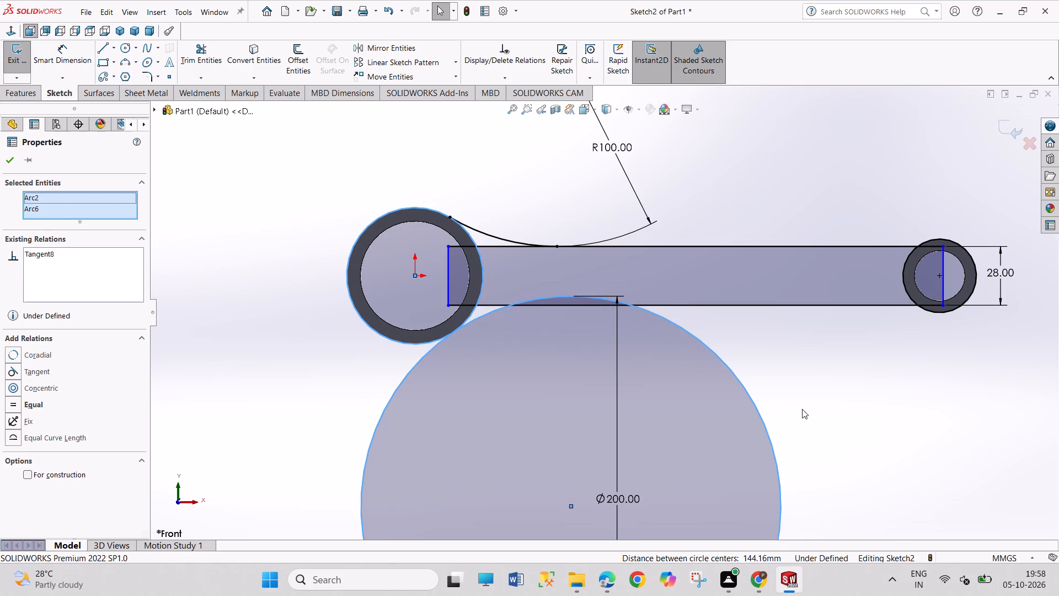
Make the 200 mm circle tangent to the rectangle's lower edge.
click(704, 306)
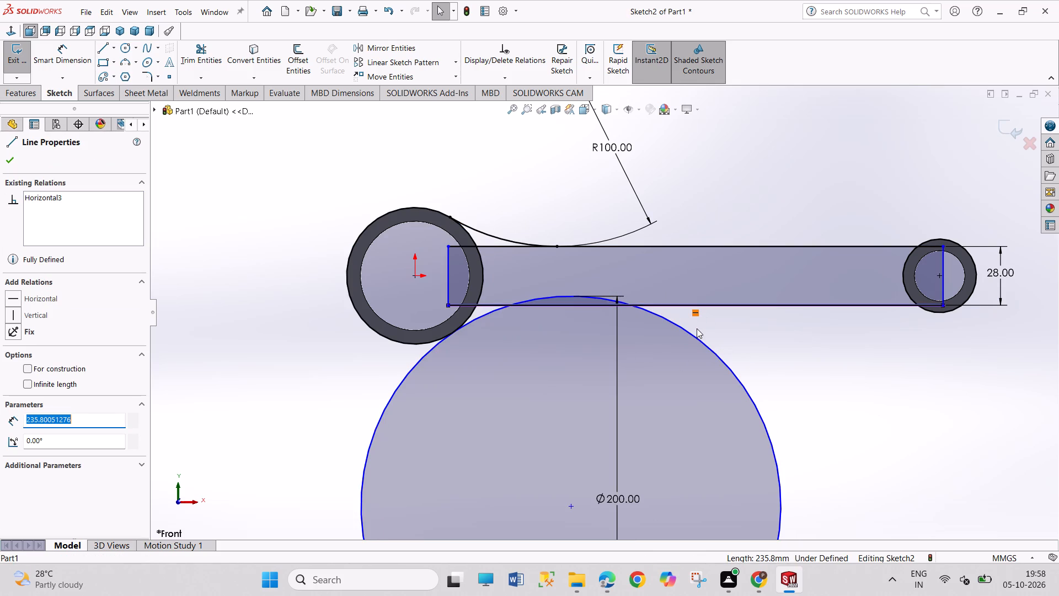
ctrl+click(697, 336)
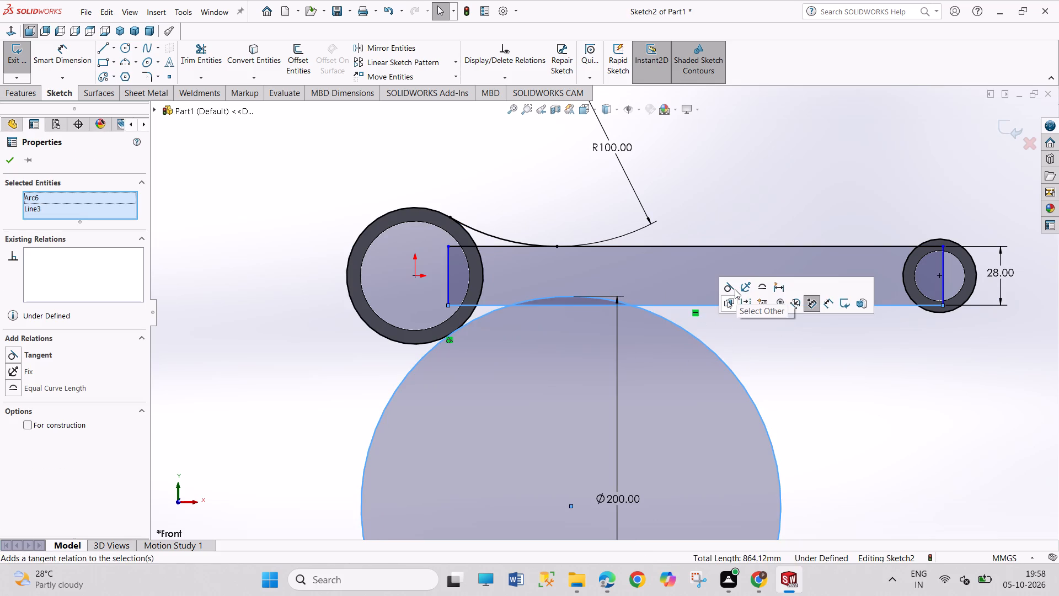
click(729, 286)
click(782, 371)
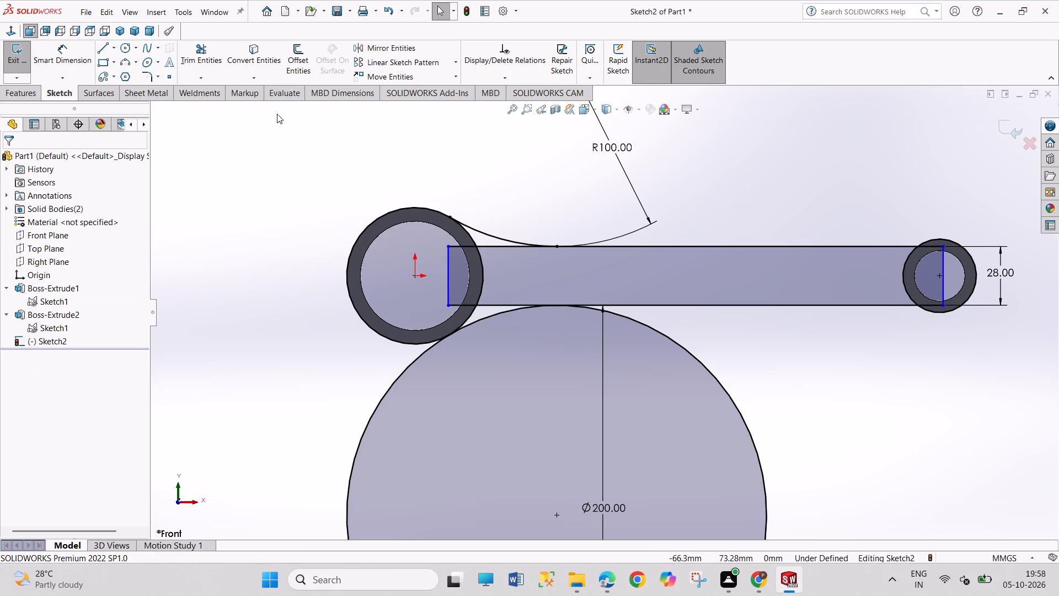
Trim the 200 mm circle, keeping only the arc between the large ring and the rectangle's lower edge.
click(212, 55)
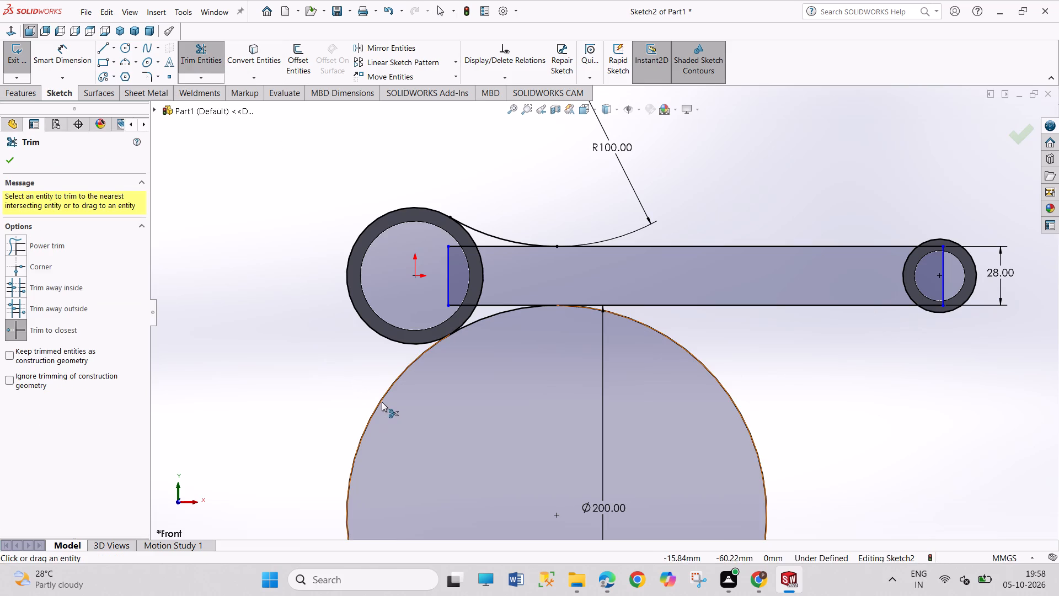
click(382, 402)
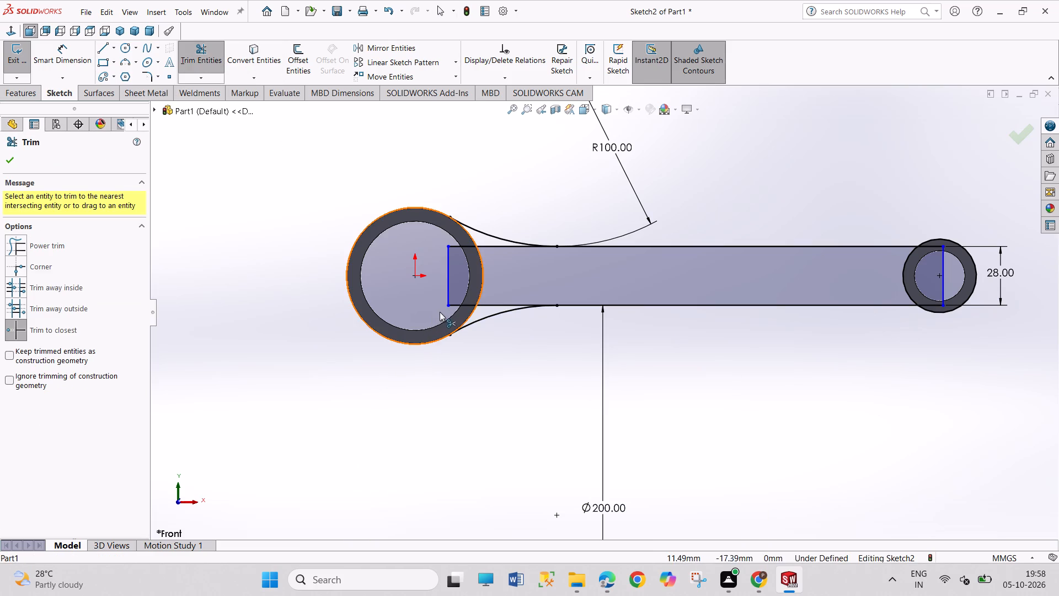
Trim away the rectangle's end edge inside the large ring and its upper and lower edges back to the two blend arcs.
click(450, 306)
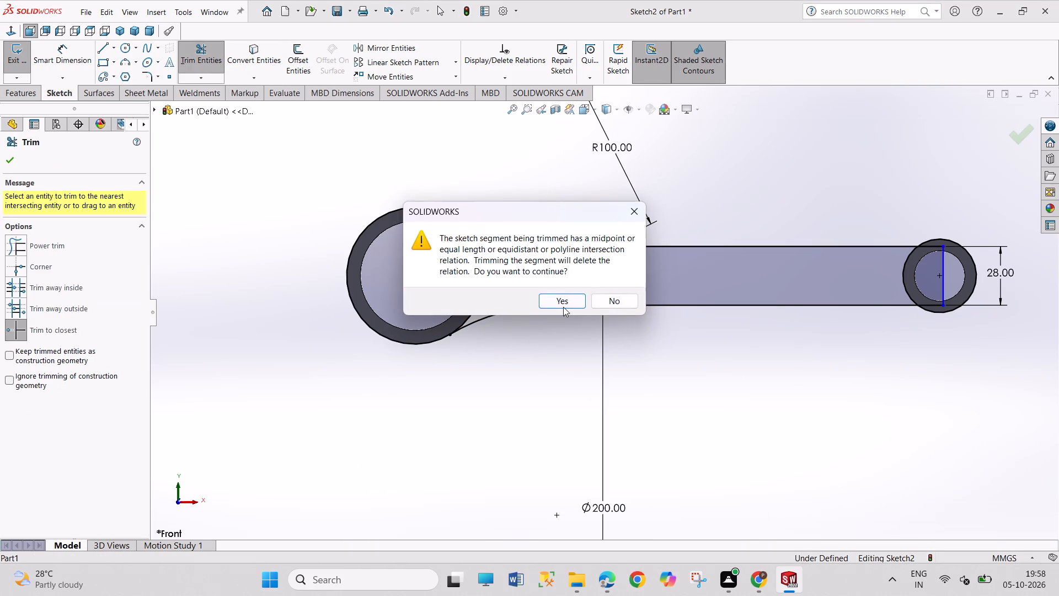
click(563, 297)
click(379, 334)
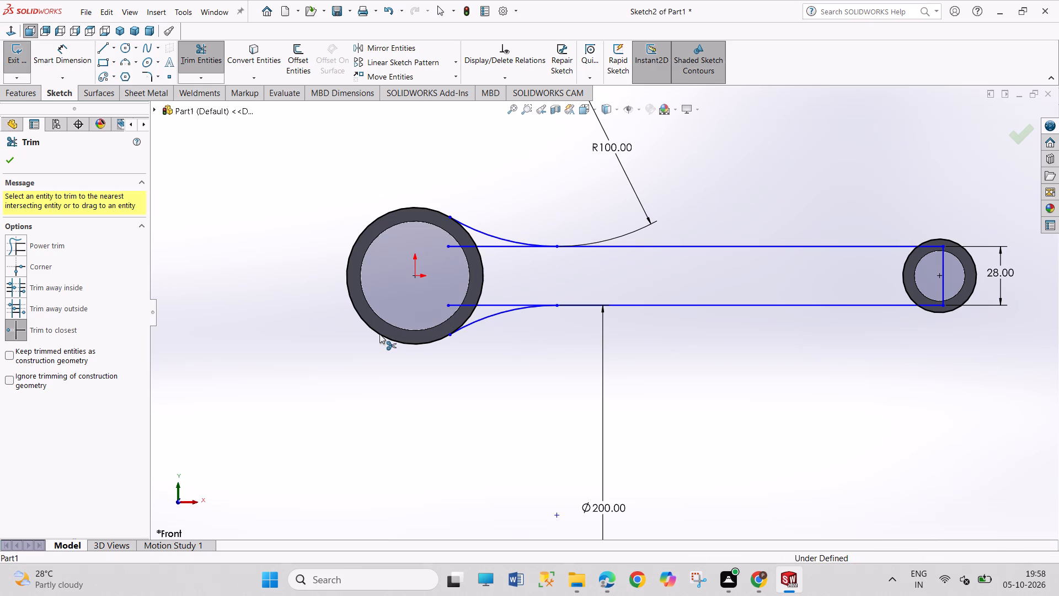
click(458, 306)
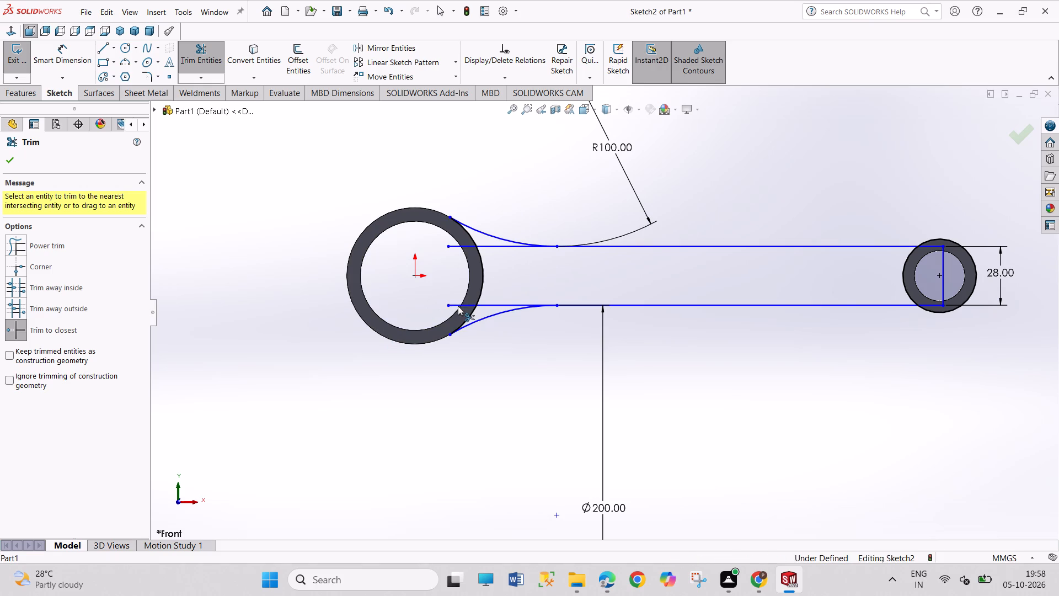
click(455, 246)
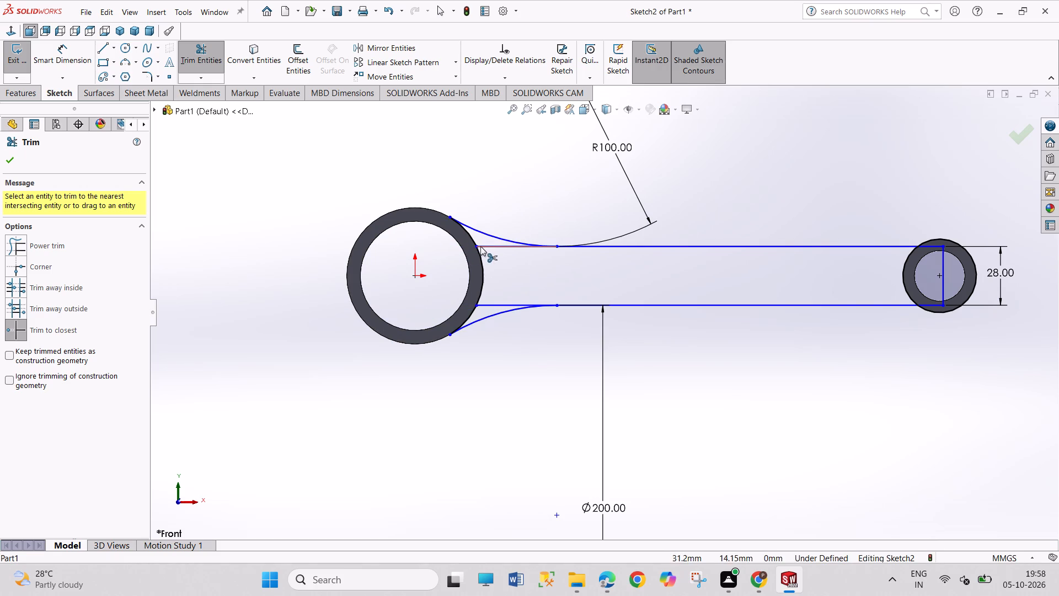
click(480, 246)
click(488, 303)
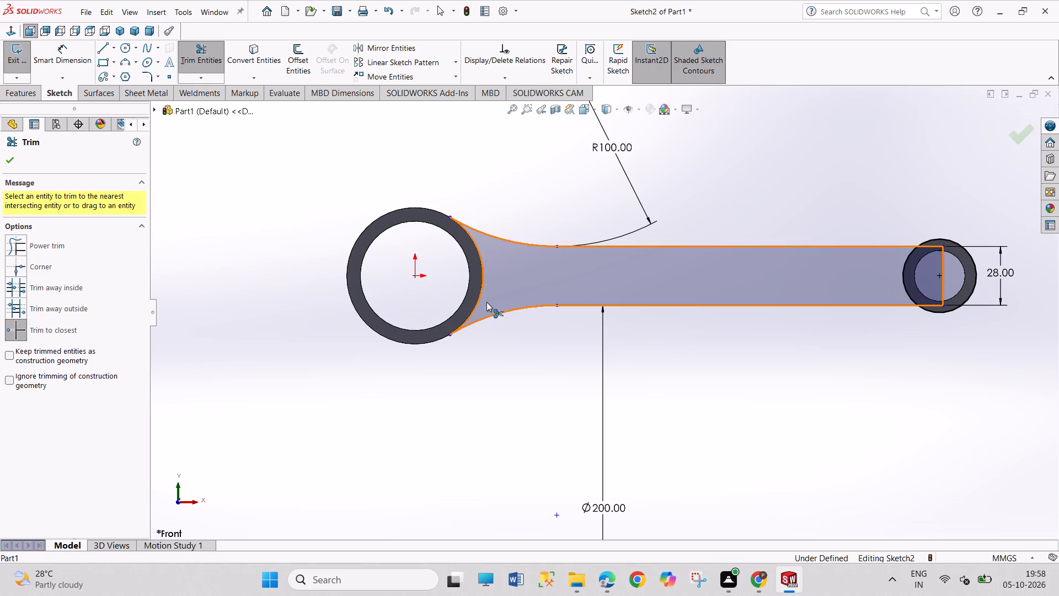
right_click(674, 340)
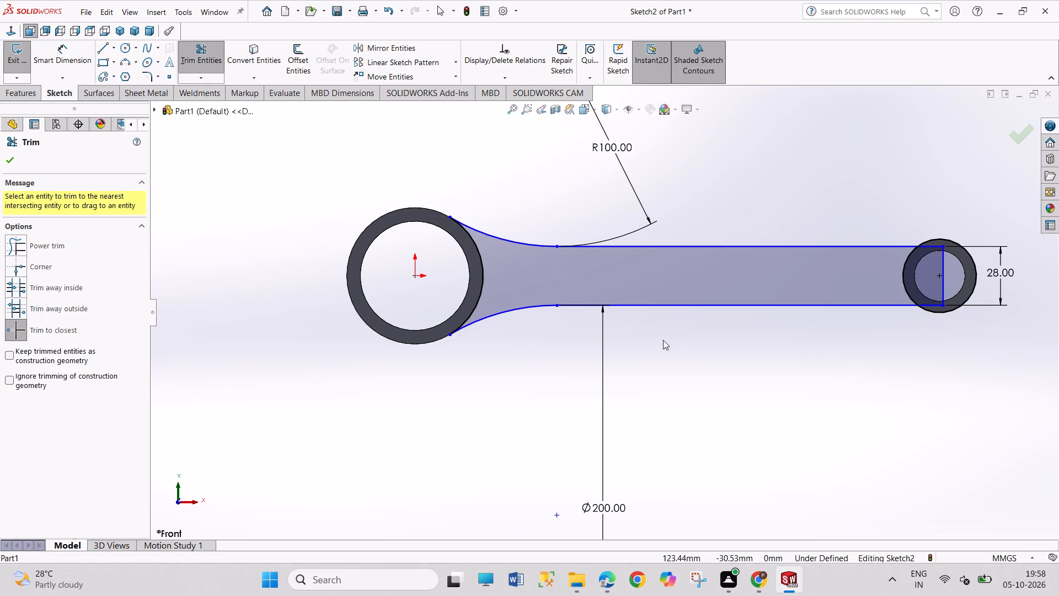
click(641, 340)
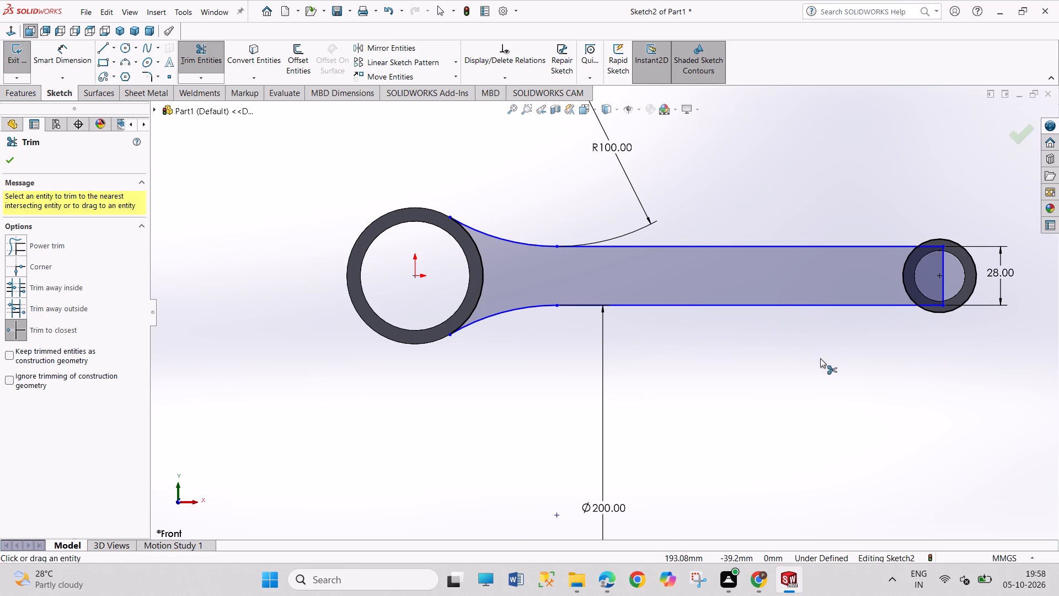
right_click(778, 351)
click(793, 385)
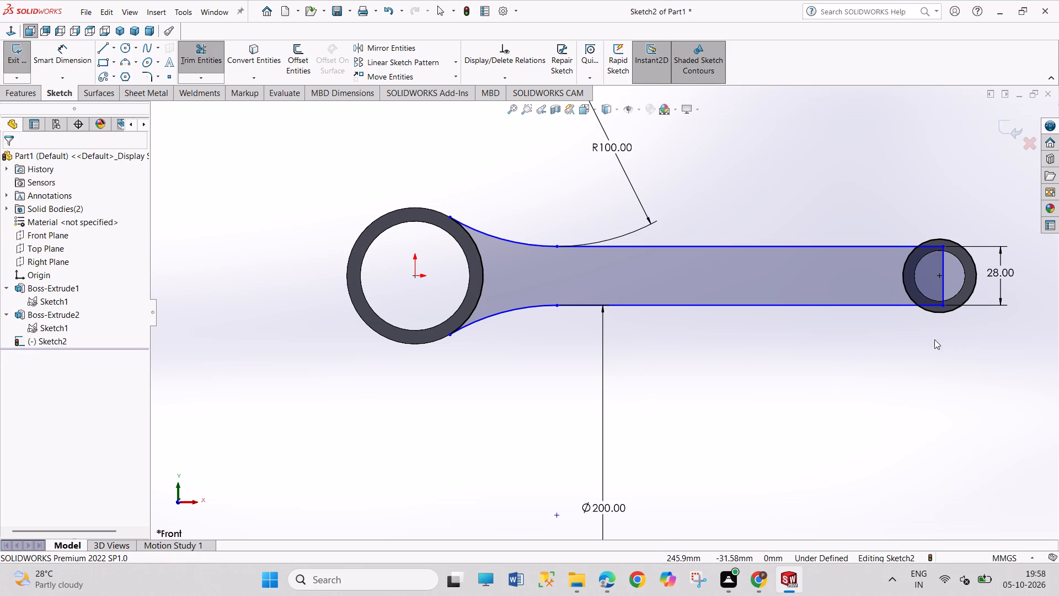
Sketch a circle about 12 mm in diameter below the rectangle, beside the small ring.
scroll(950, 260, down, 3)
scroll(907, 325, down, 1)
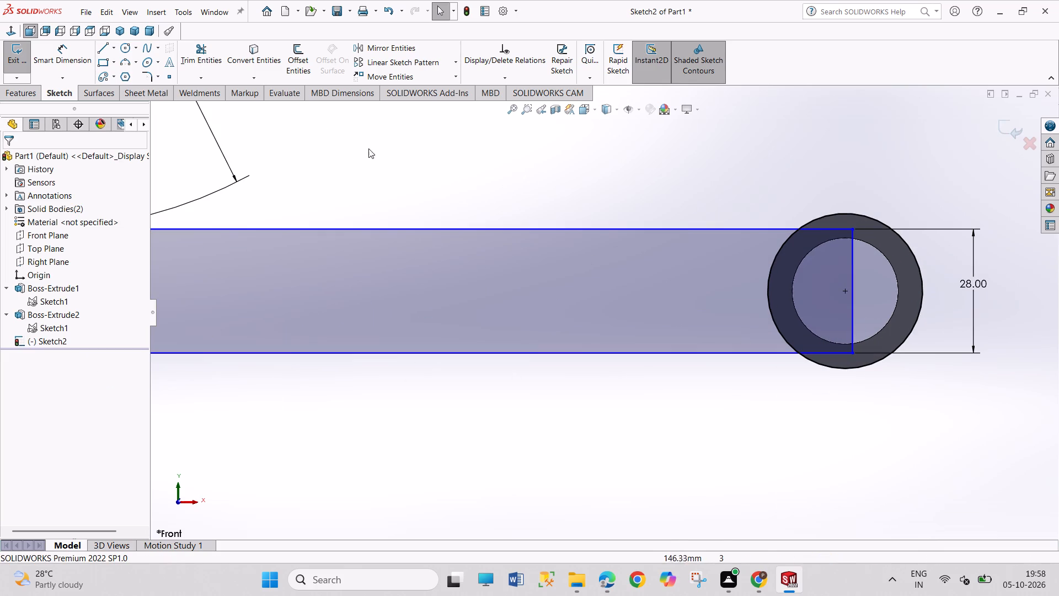
click(127, 50)
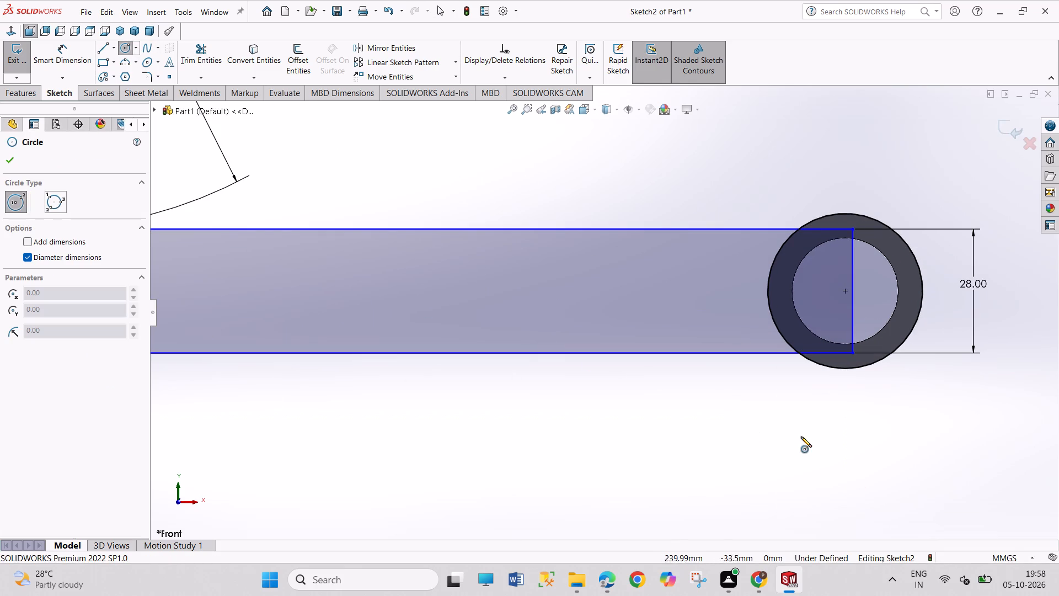
click(800, 403)
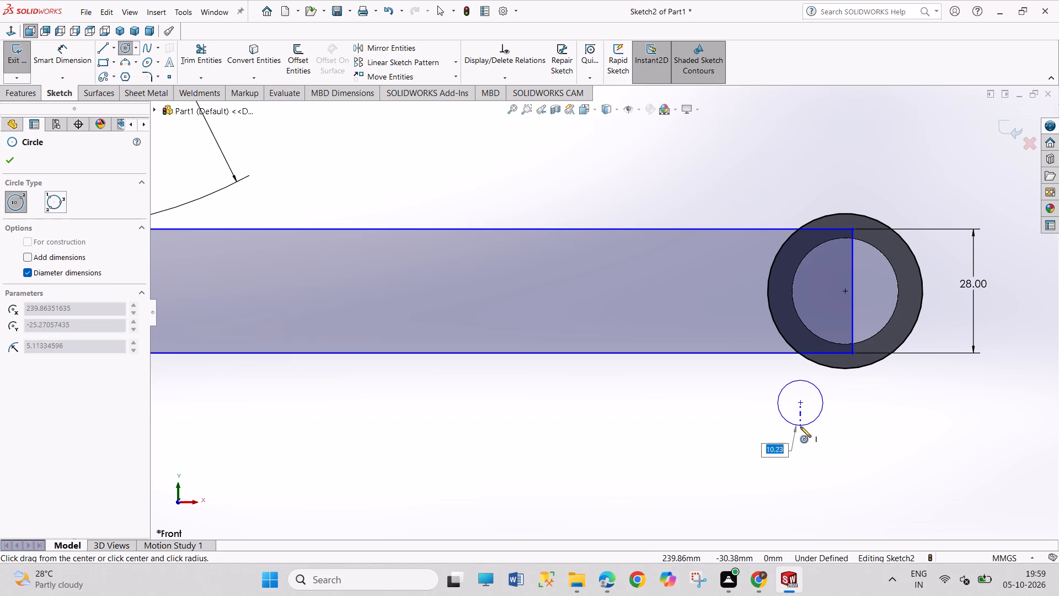
click(800, 429)
Dimension the diameter of the circle below the small ring to 16 mm.
right_drag(825, 461, 826, 443)
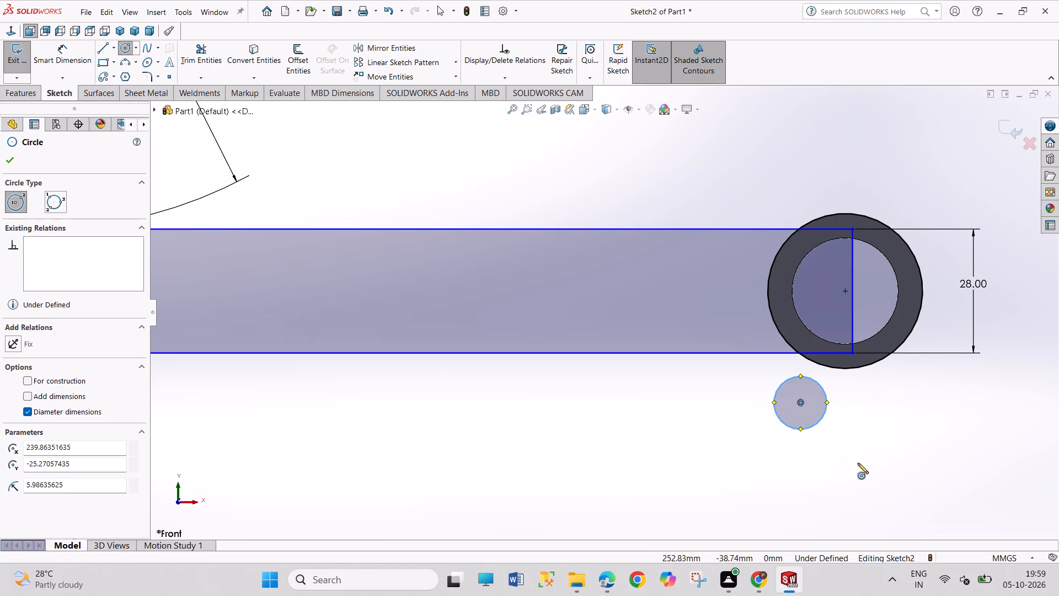
right_drag(859, 464, 859, 385)
click(826, 395)
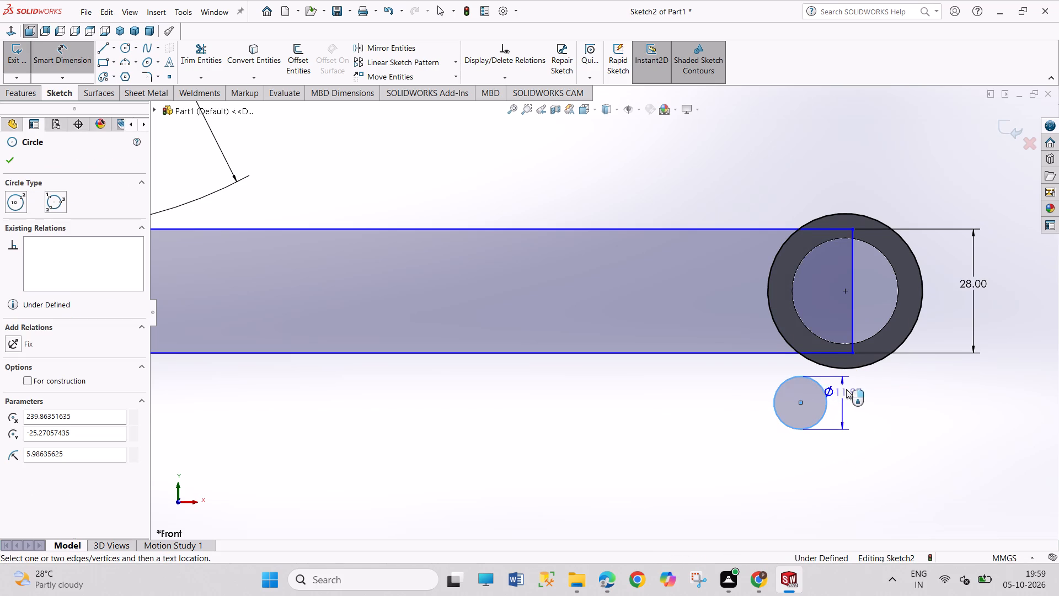
click(872, 401)
text(16)
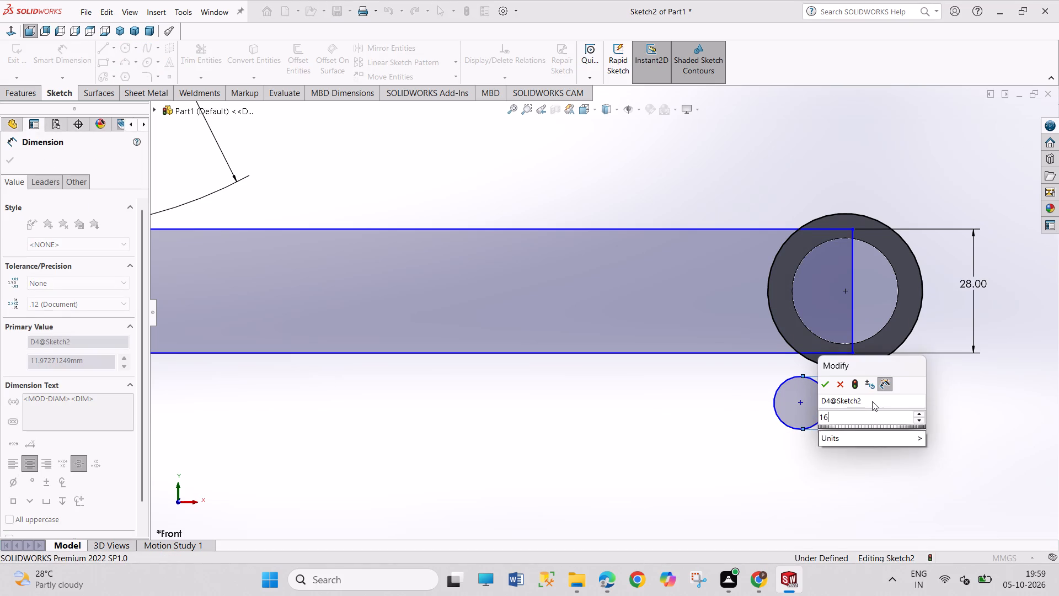
key(Return)
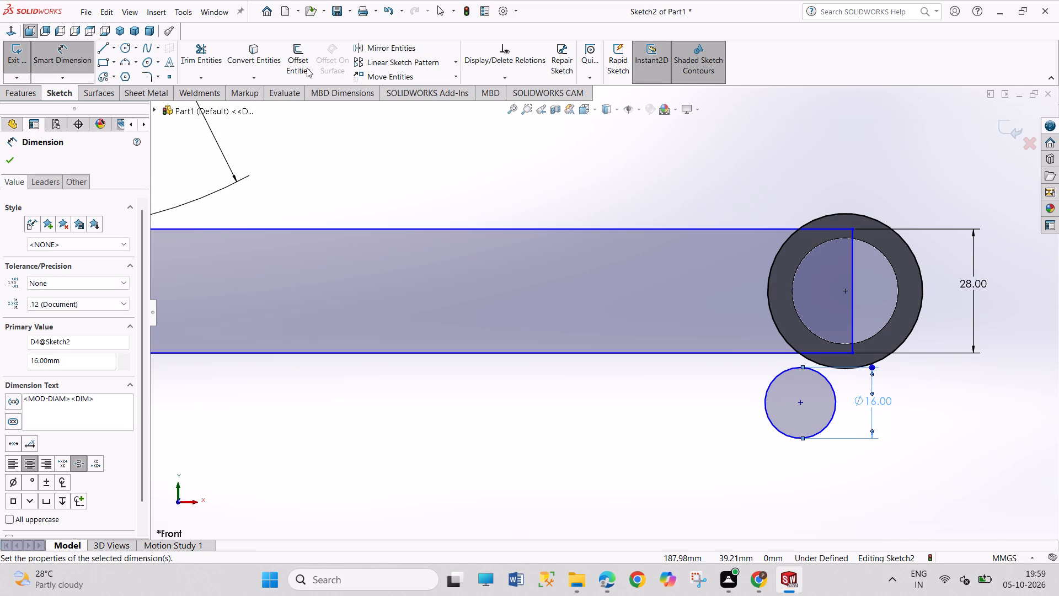
Sketch a circle about 9 mm in diameter above the rectangle, beside the small ring.
click(128, 48)
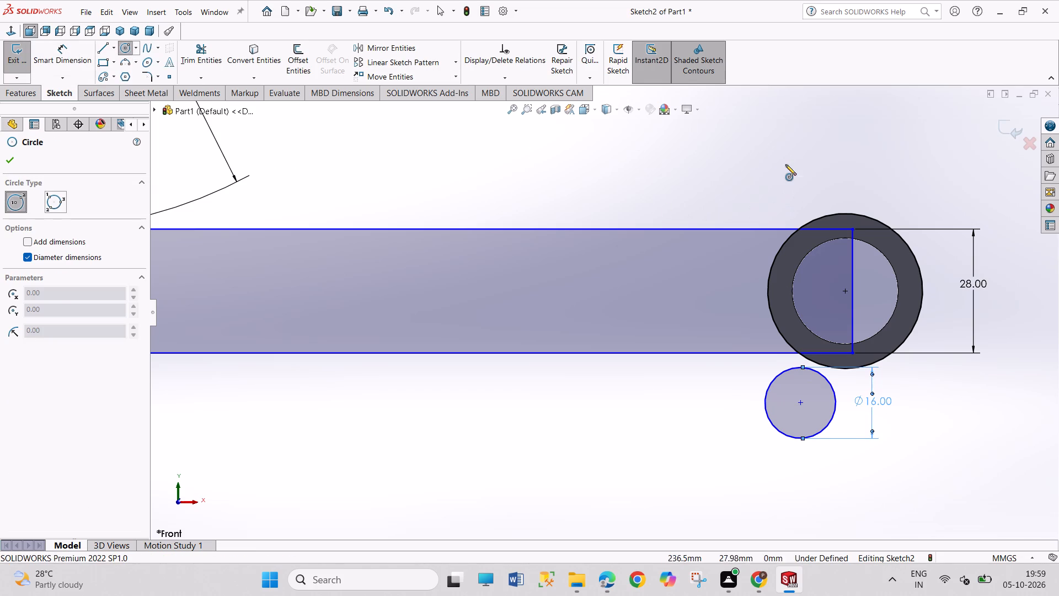
click(785, 165)
click(795, 185)
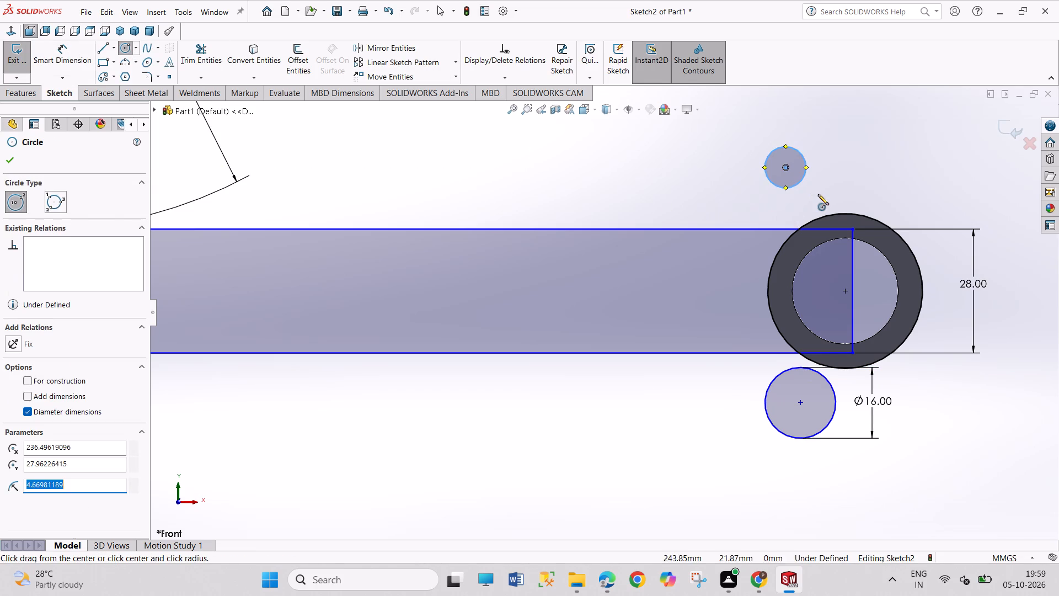
Dimension the diameter of the circle above the rectangle to 16 mm.
right_drag(818, 194, 817, 137)
click(804, 154)
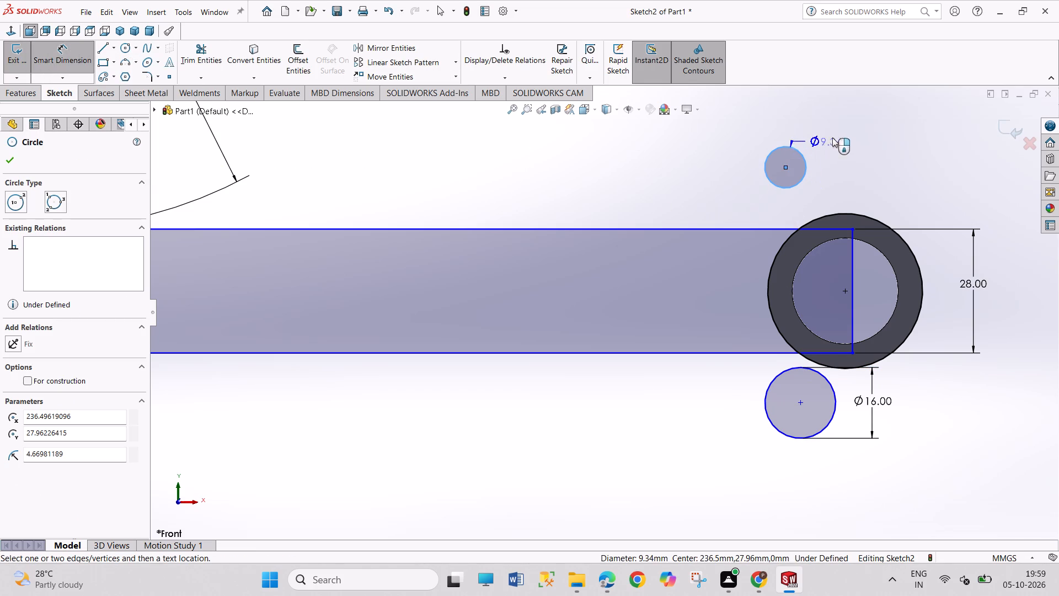
click(845, 130)
text(16)
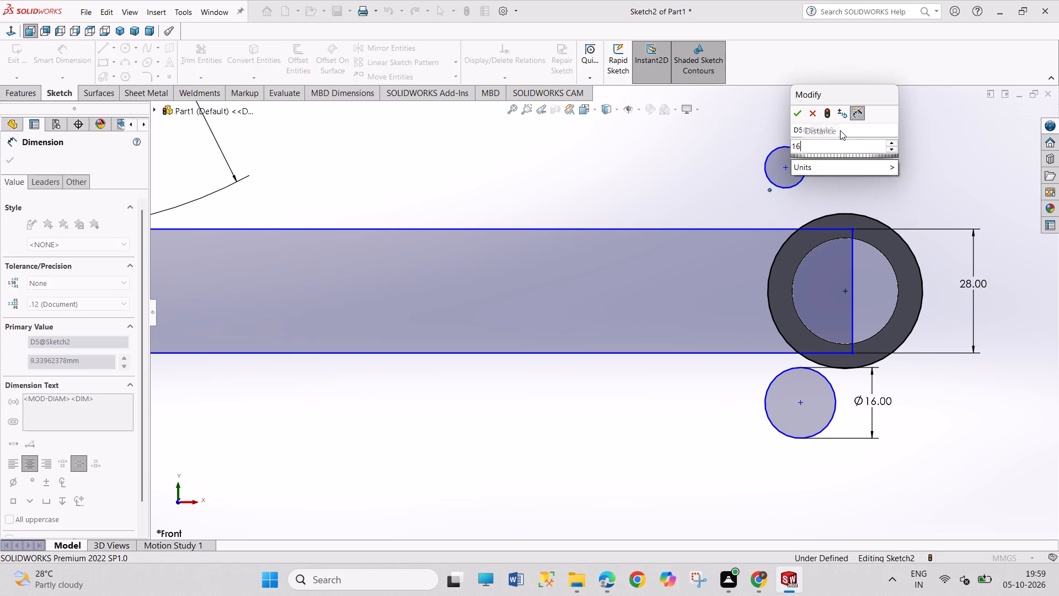
key(Return)
right_click(849, 151)
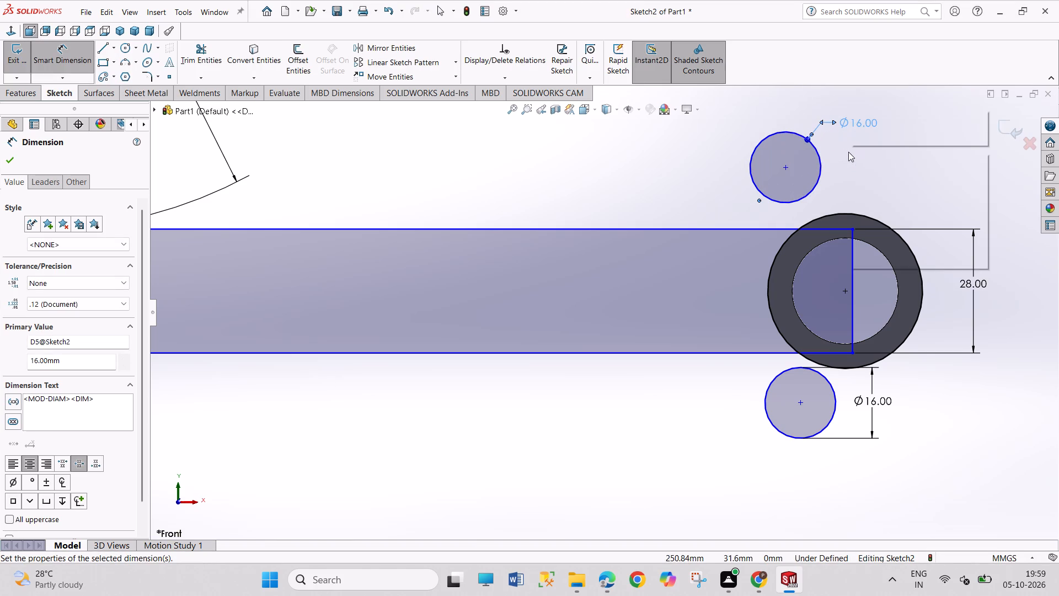
click(869, 186)
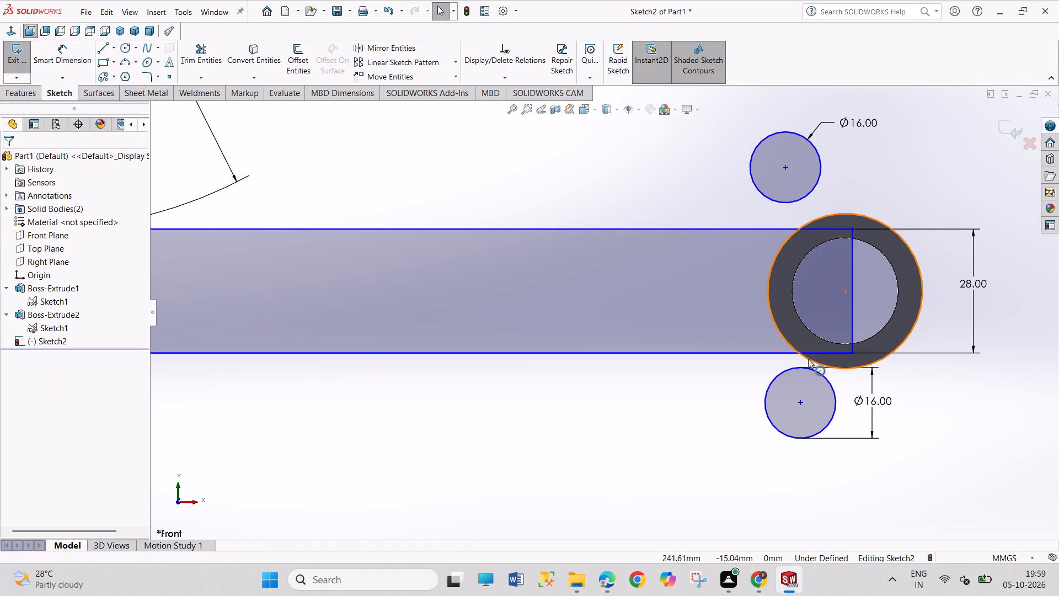
Make the lower 16 mm circle tangent to the rectangle's lower edge and to the small ring's outer circle.
click(808, 369)
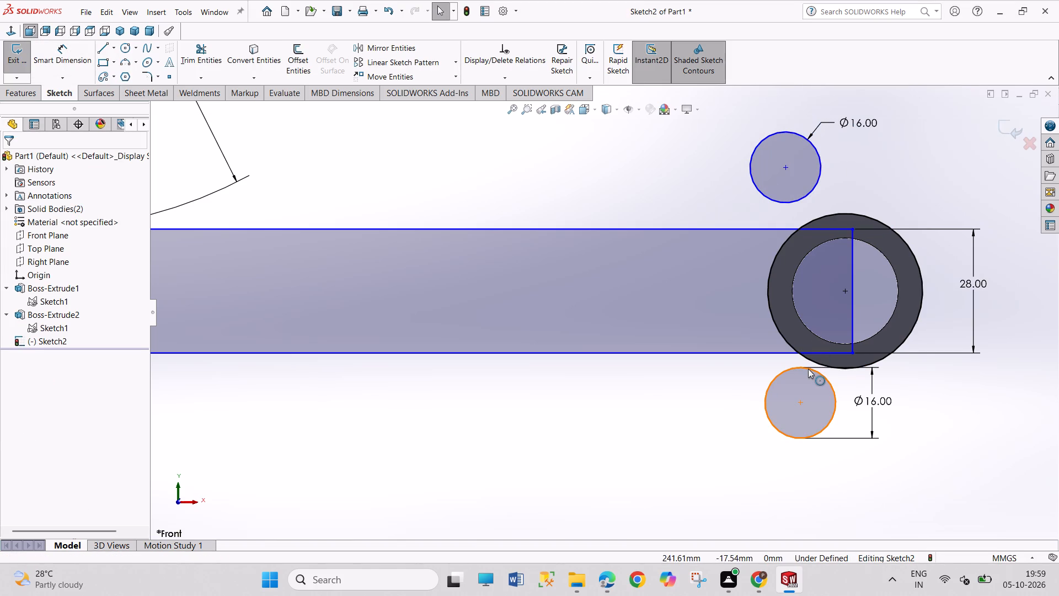
ctrl+click(772, 355)
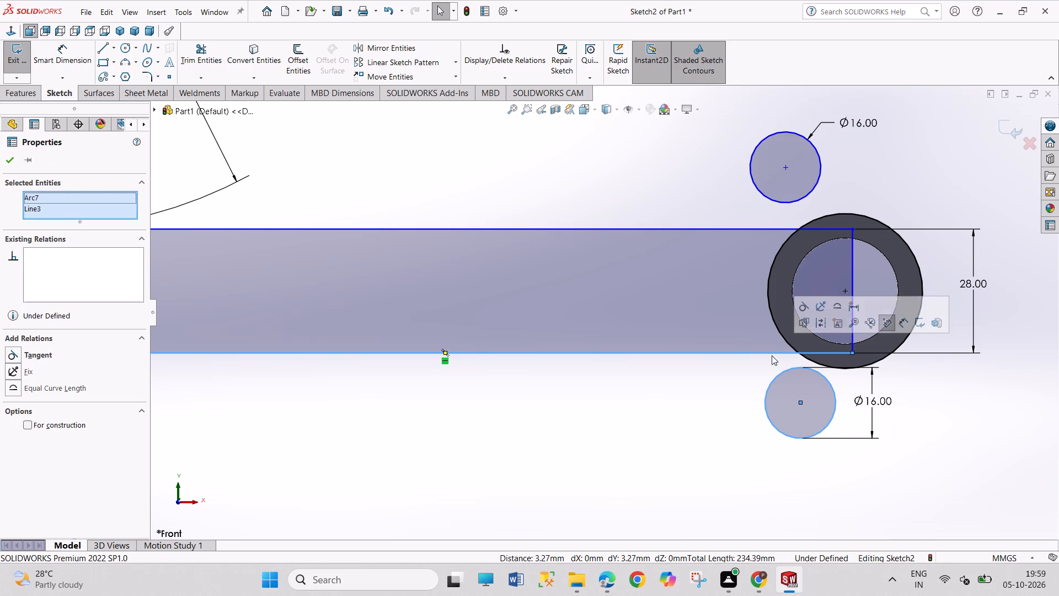
click(802, 312)
click(705, 402)
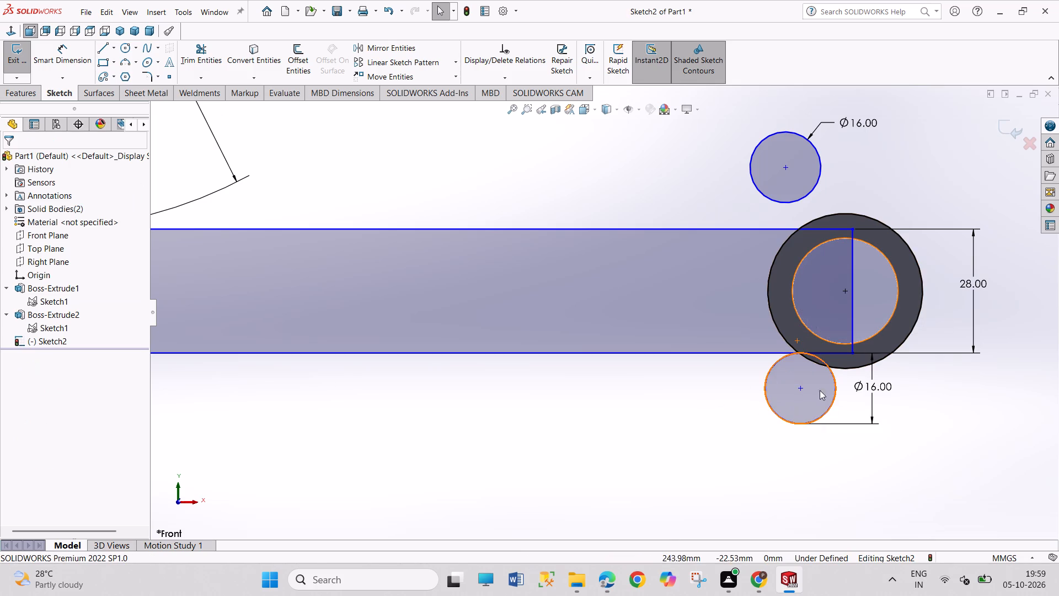
click(844, 370)
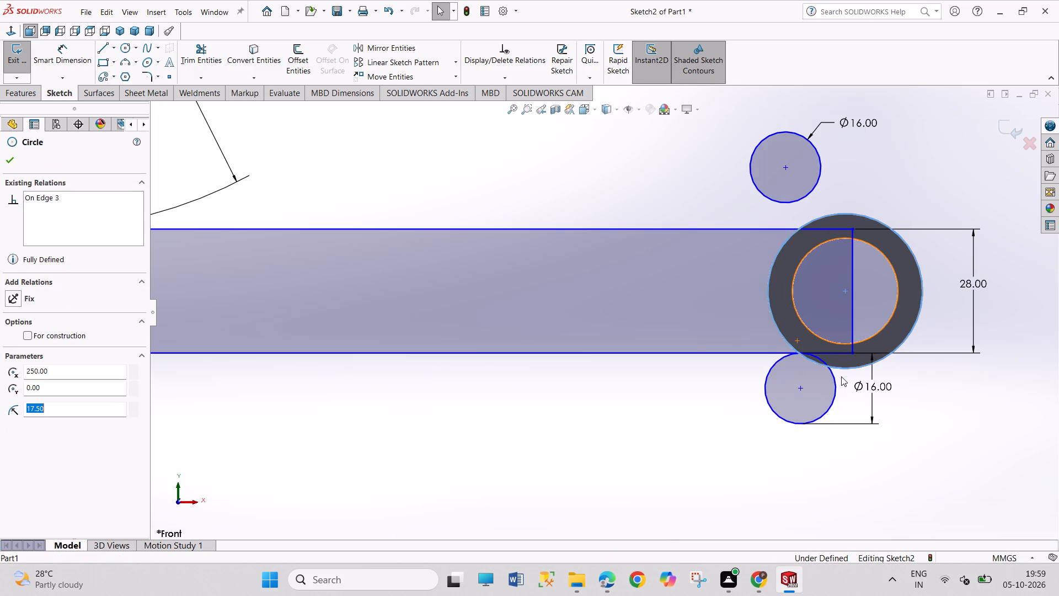
ctrl+click(836, 387)
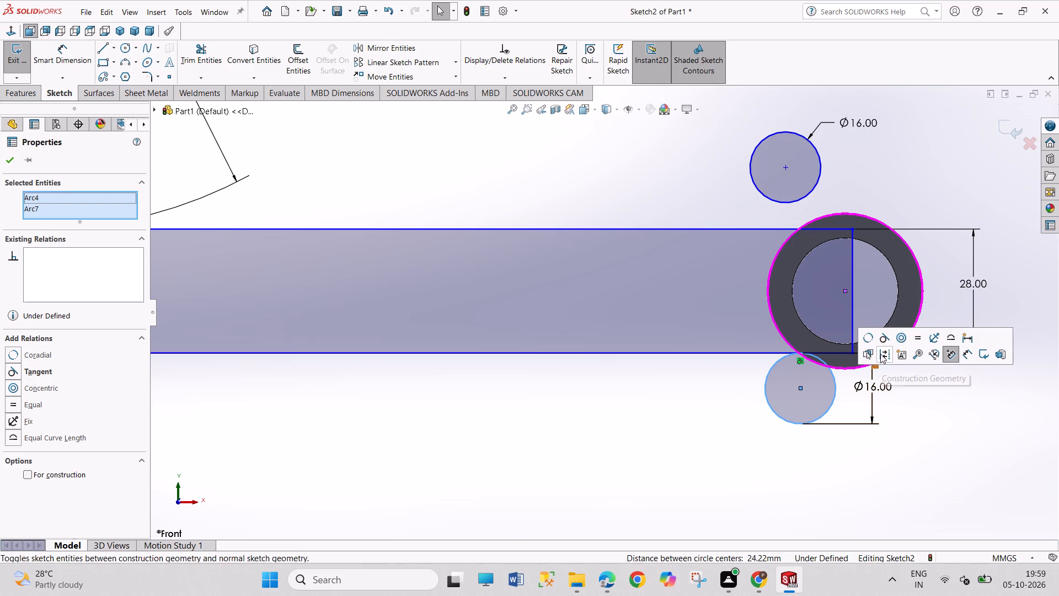
click(884, 342)
click(945, 433)
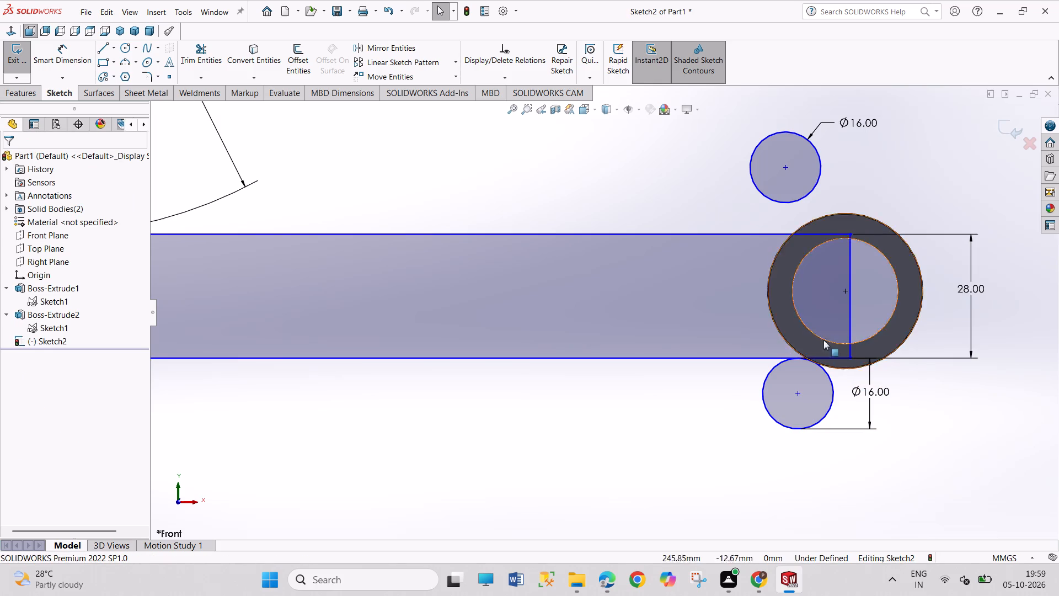
Make the upper 16 mm circle tangent to the rectangle's upper edge and to the small ring's outer circle.
click(780, 204)
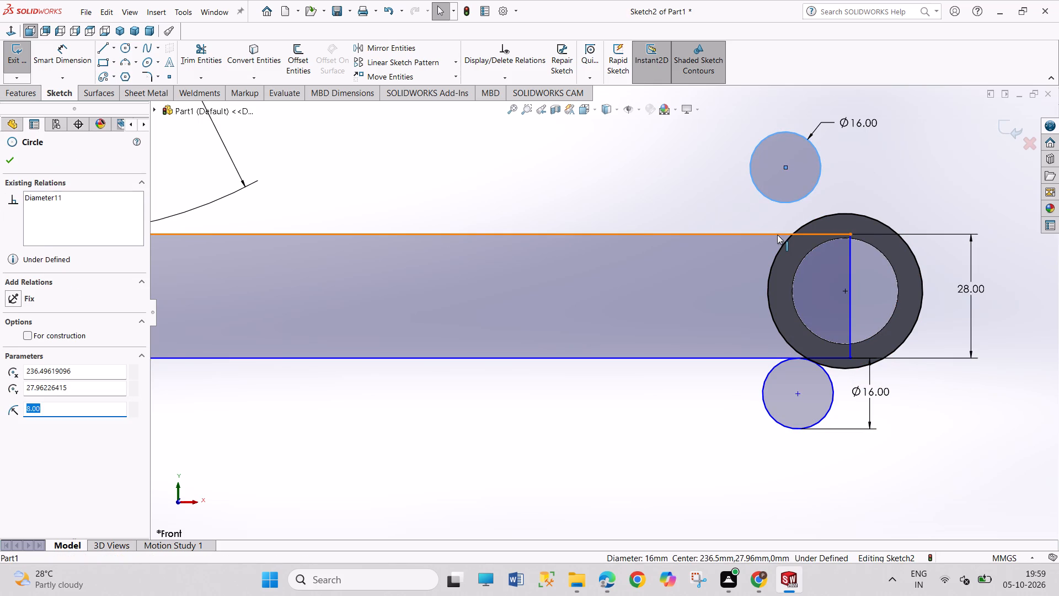
ctrl+click(777, 235)
click(805, 188)
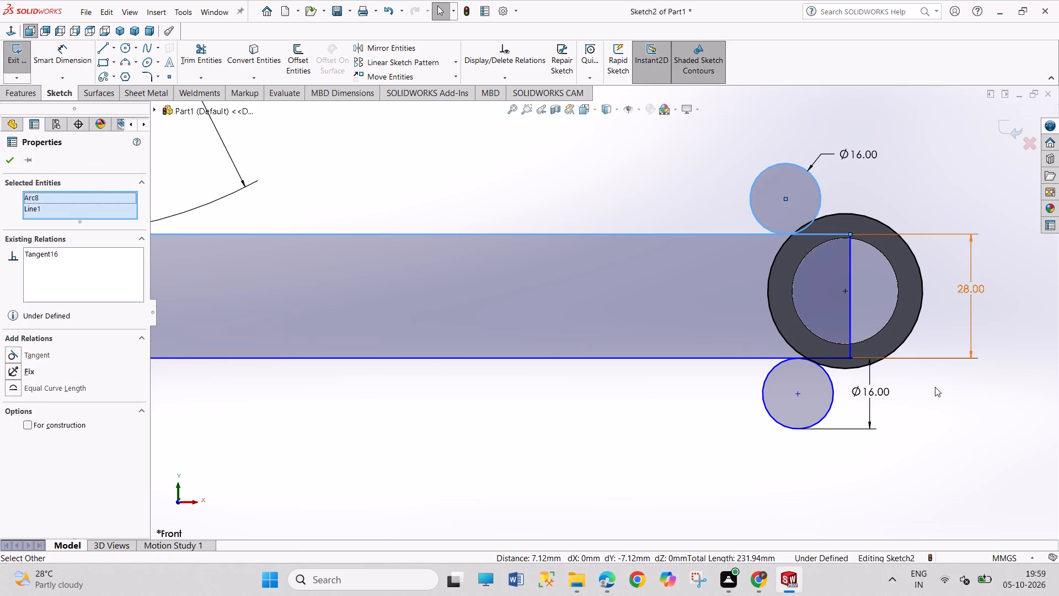
click(935, 387)
click(838, 216)
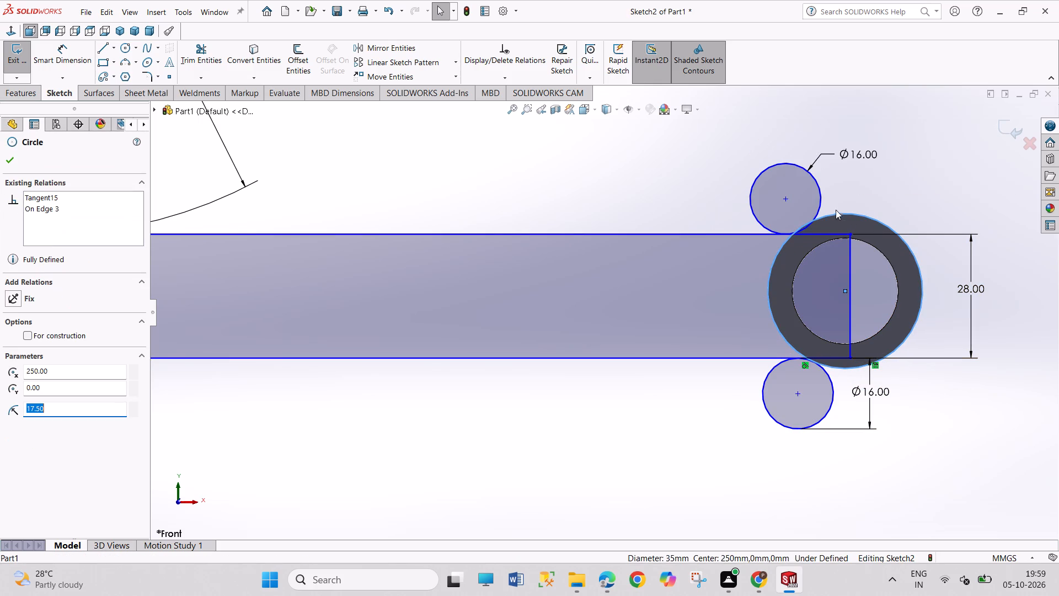
ctrl+click(822, 197)
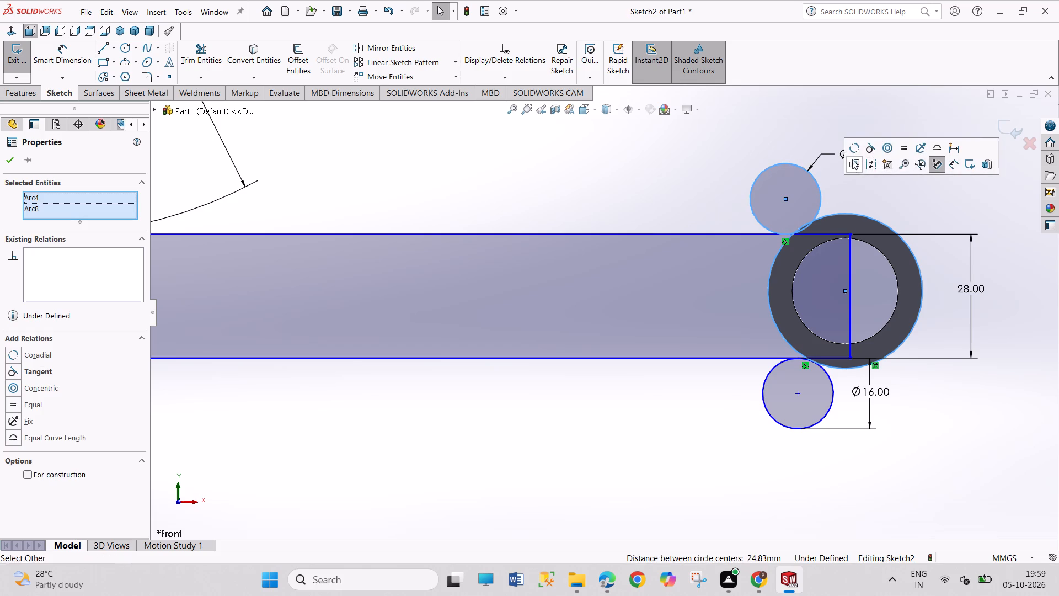
click(868, 147)
click(962, 396)
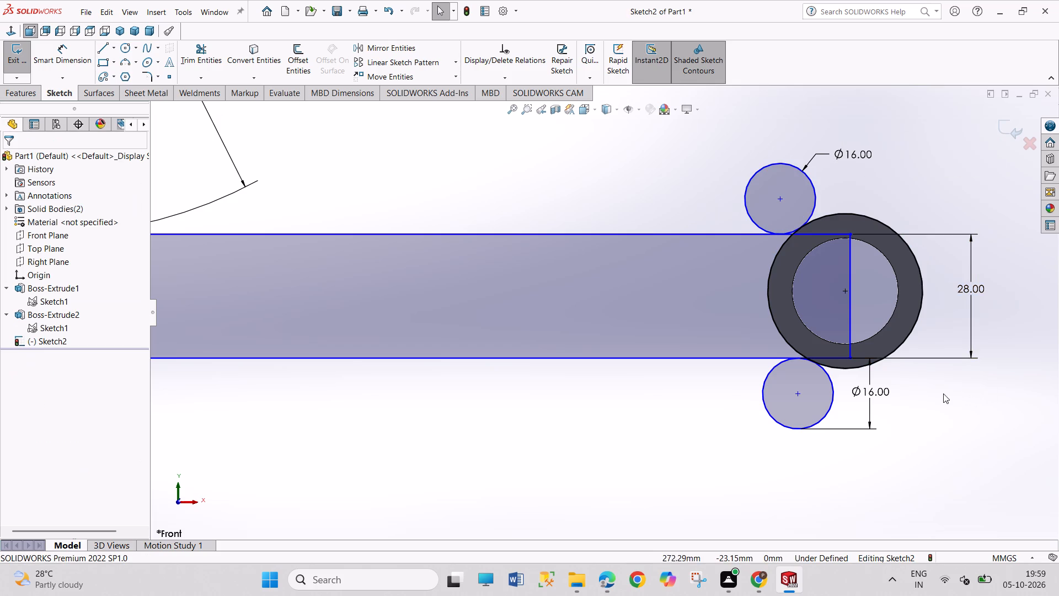
Trim the lower 16 mm circle to its short blend arc and cut the rectangle's lower edge back to that arc.
scroll(894, 363, up, 2)
scroll(601, 395, up, 2)
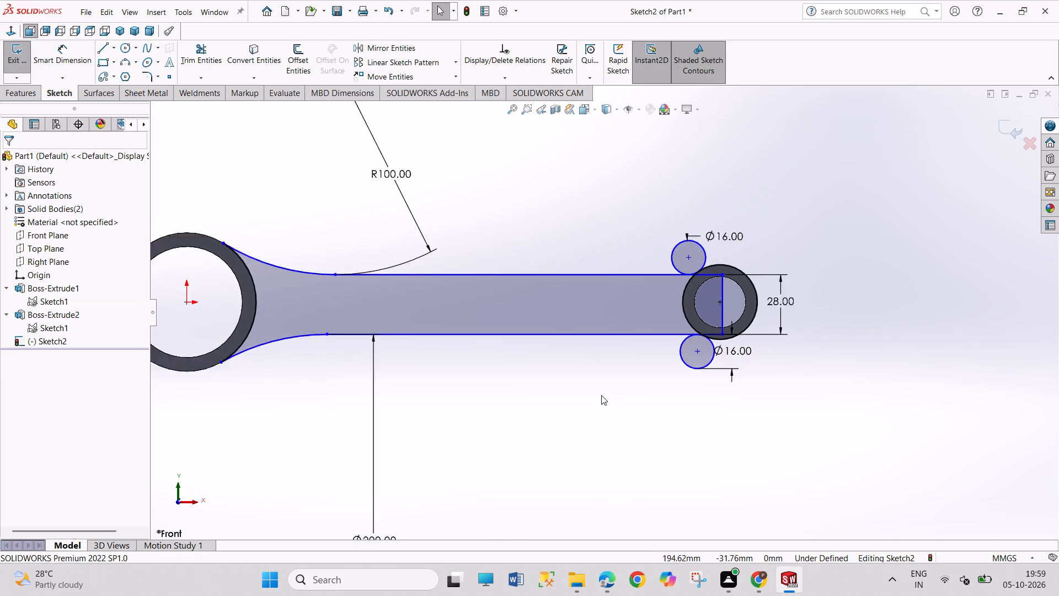
scroll(601, 395, up, 1)
scroll(442, 397, down, 1)
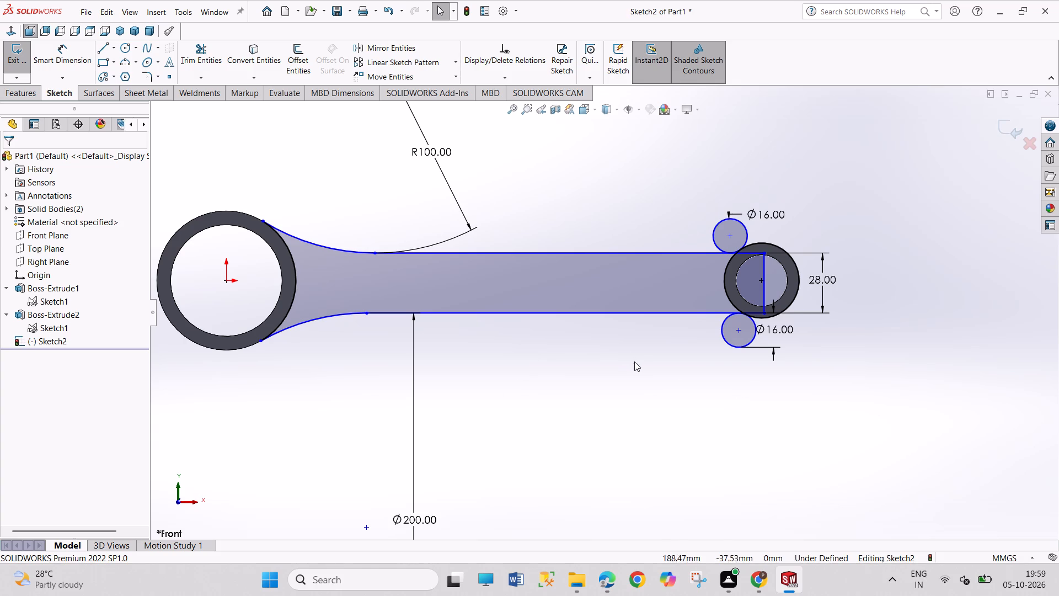
scroll(669, 345, down, 2)
scroll(669, 345, up, 1)
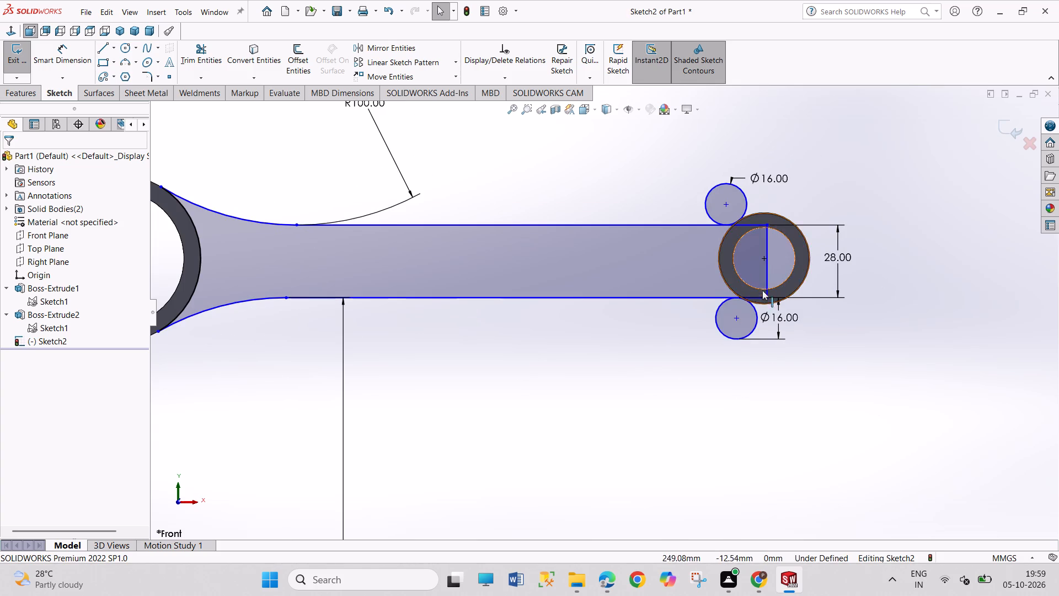
scroll(767, 288, down, 4)
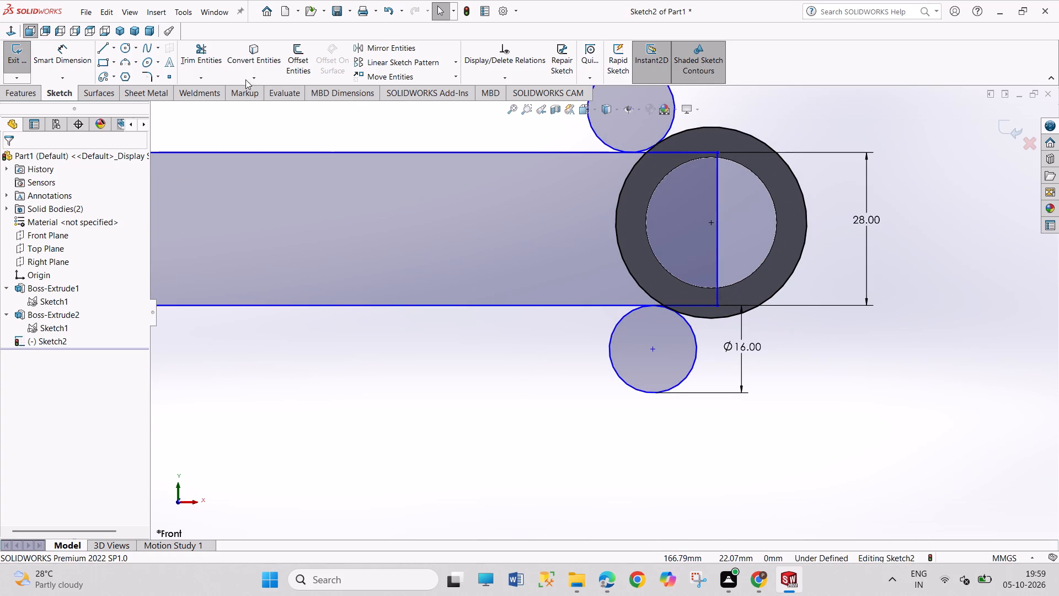
click(208, 58)
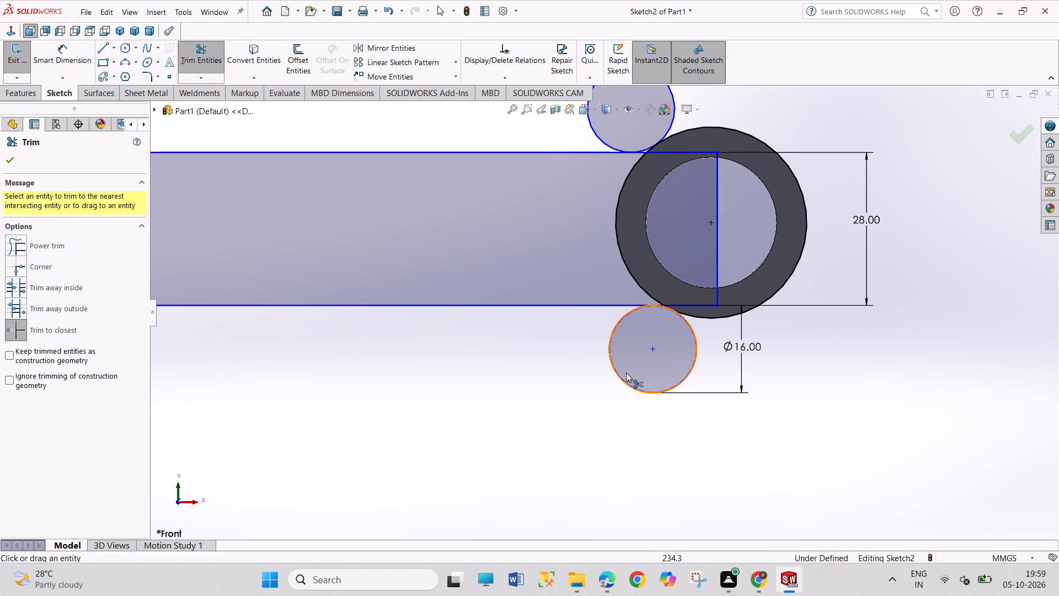
click(626, 382)
scroll(686, 311, down, 4)
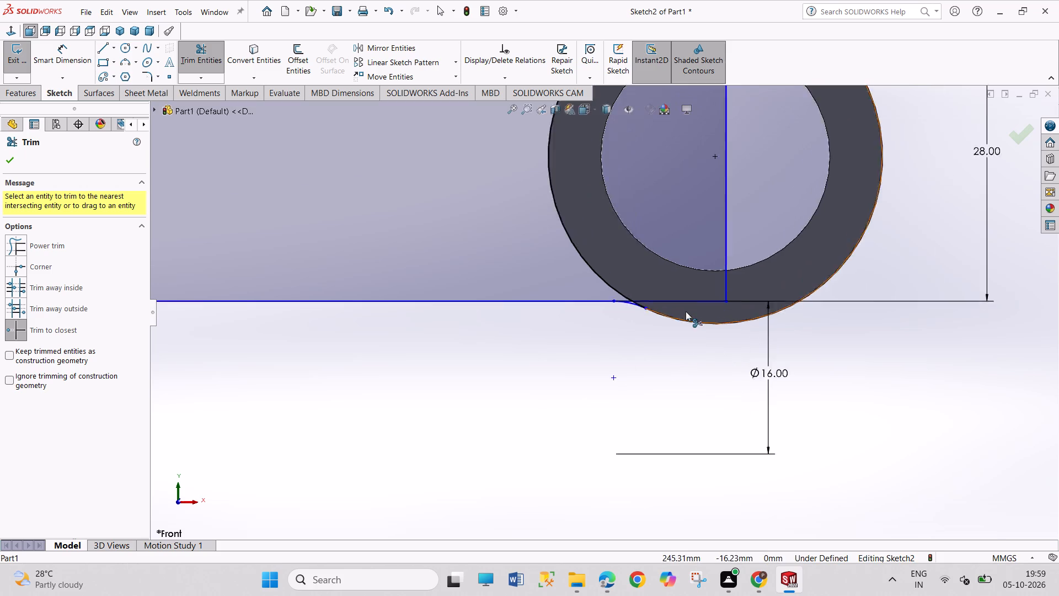
scroll(686, 311, down, 4)
scroll(472, 291, down, 4)
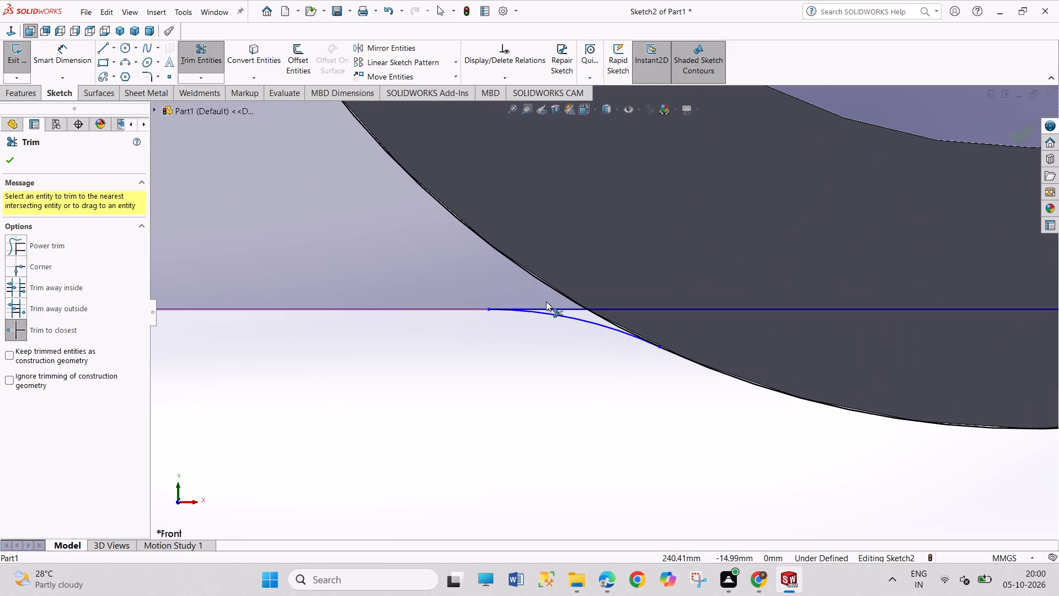
click(559, 309)
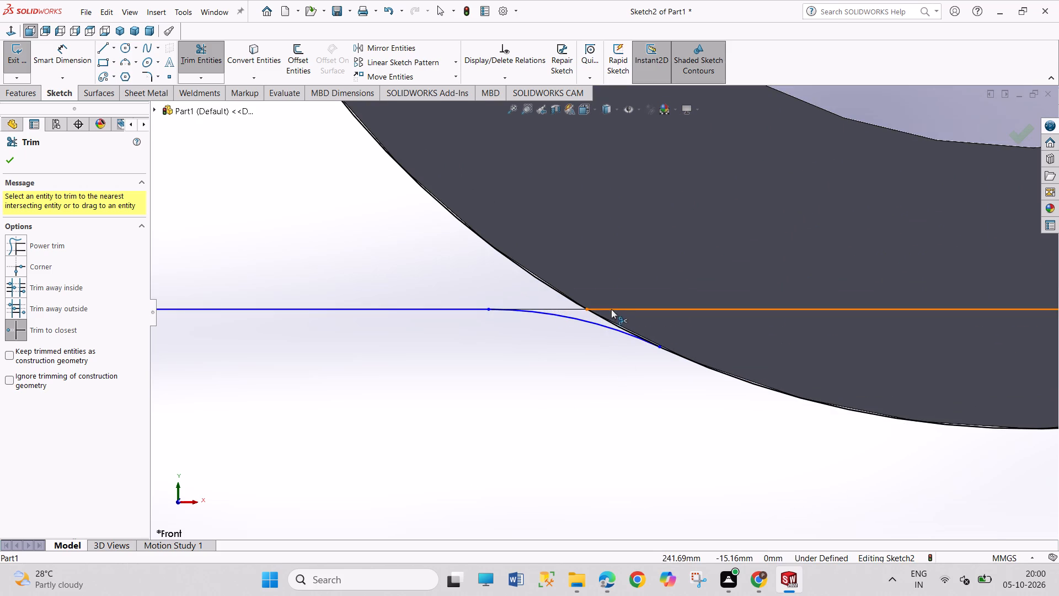
click(618, 308)
Trim away the far side of the small ring's sketched outer circle and the rectangle's end edge inside the ring.
scroll(686, 300, up, 2)
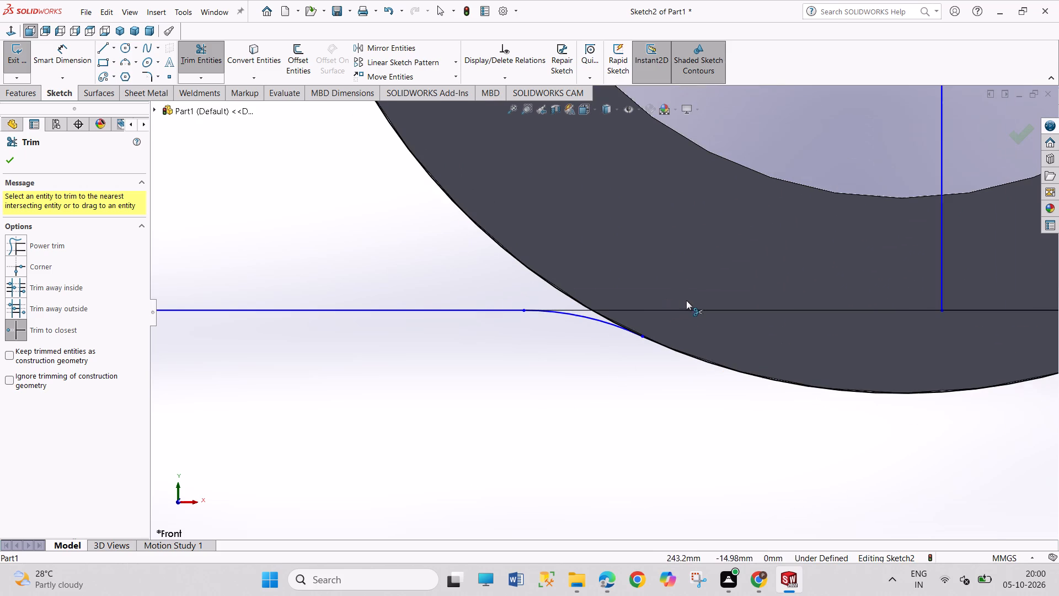
click(735, 369)
scroll(742, 336, up, 4)
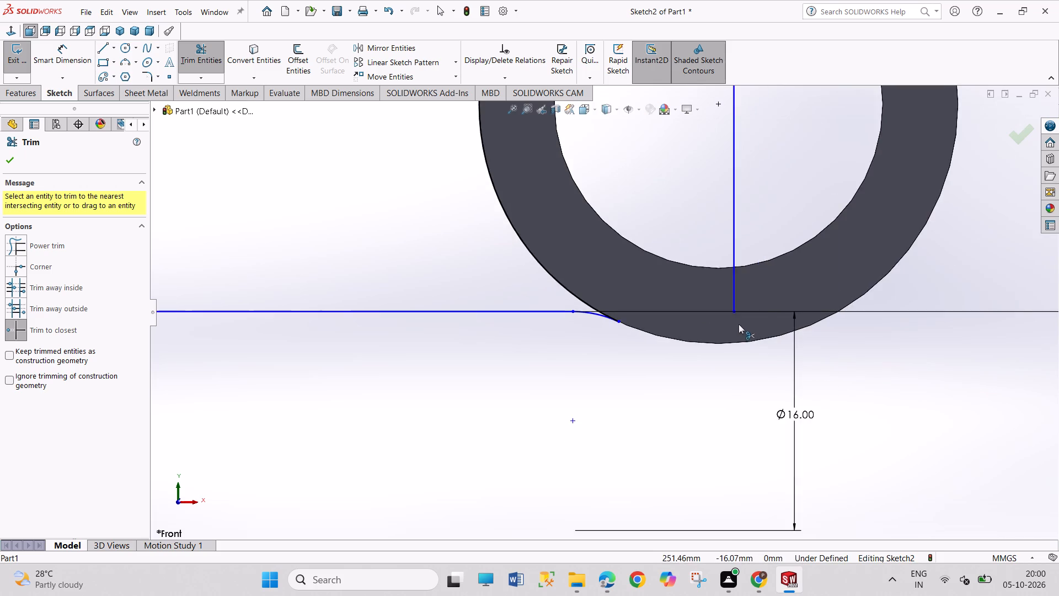
scroll(739, 324, up, 4)
scroll(673, 219, up, 1)
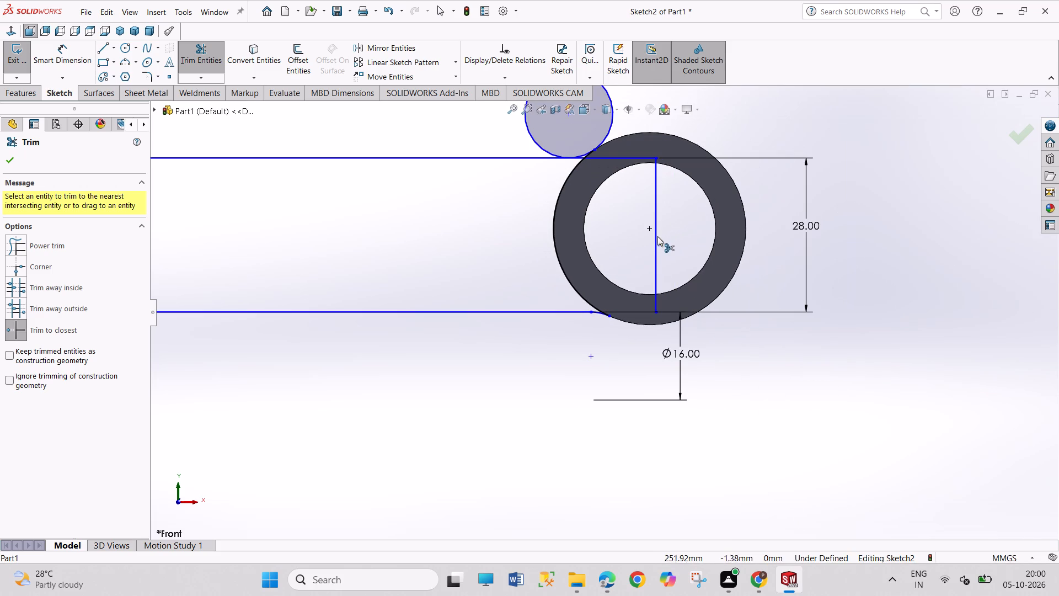
click(654, 236)
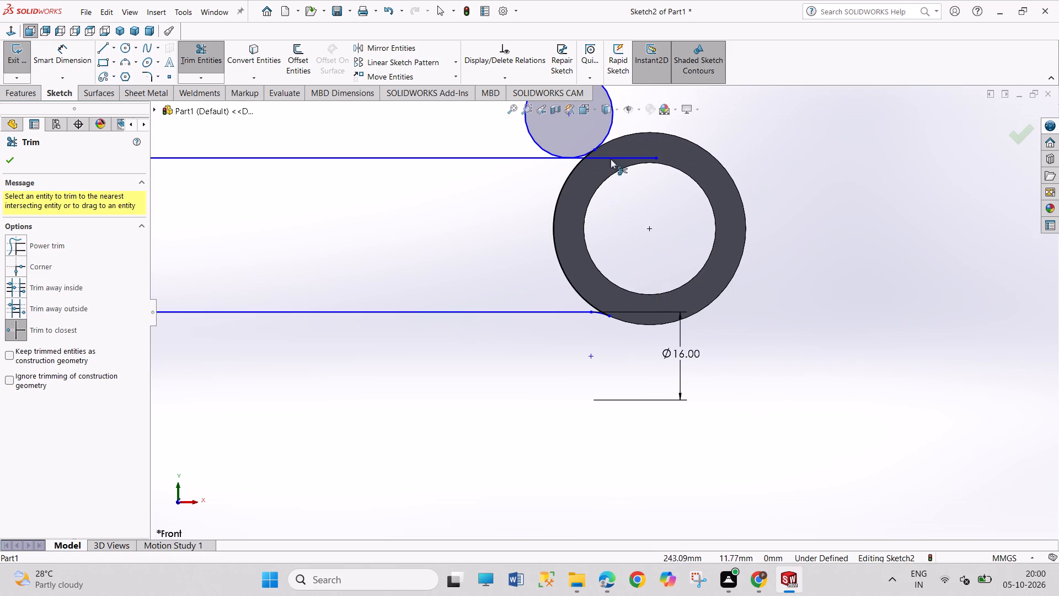
Trim the rectangle's upper edge back to the upper 16 mm circle and reduce that circle to its short blend arc.
scroll(598, 145, down, 2)
scroll(563, 127, up, 2)
scroll(550, 125, down, 3)
scroll(574, 258, down, 3)
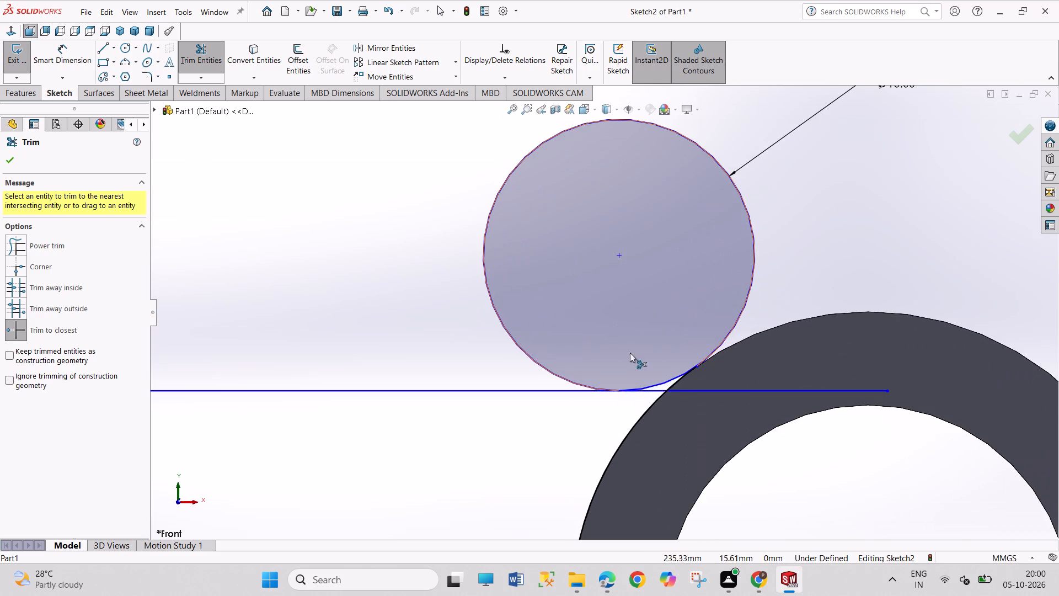
click(676, 391)
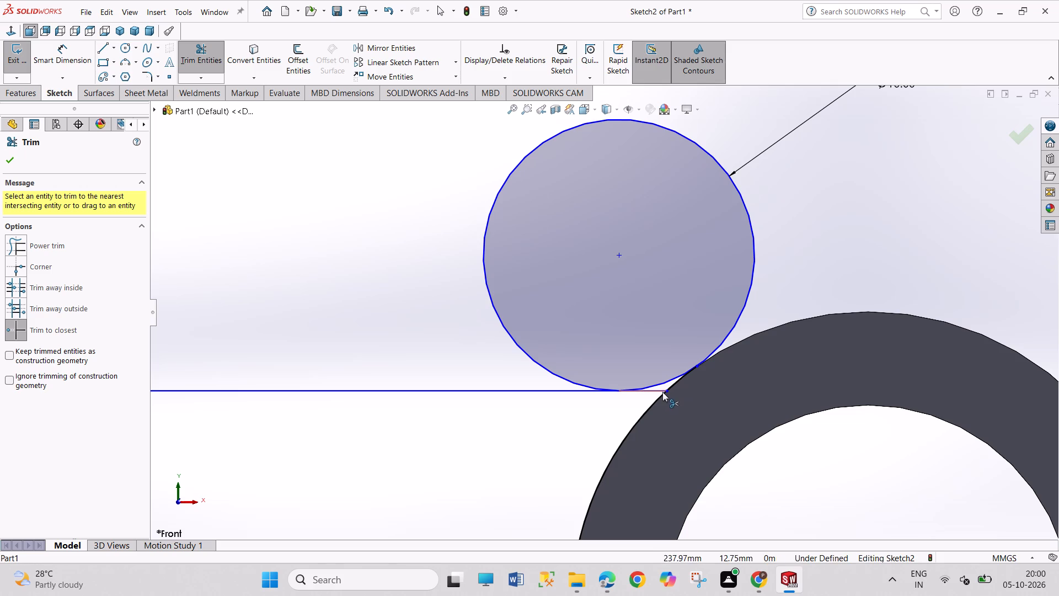
click(661, 390)
click(511, 338)
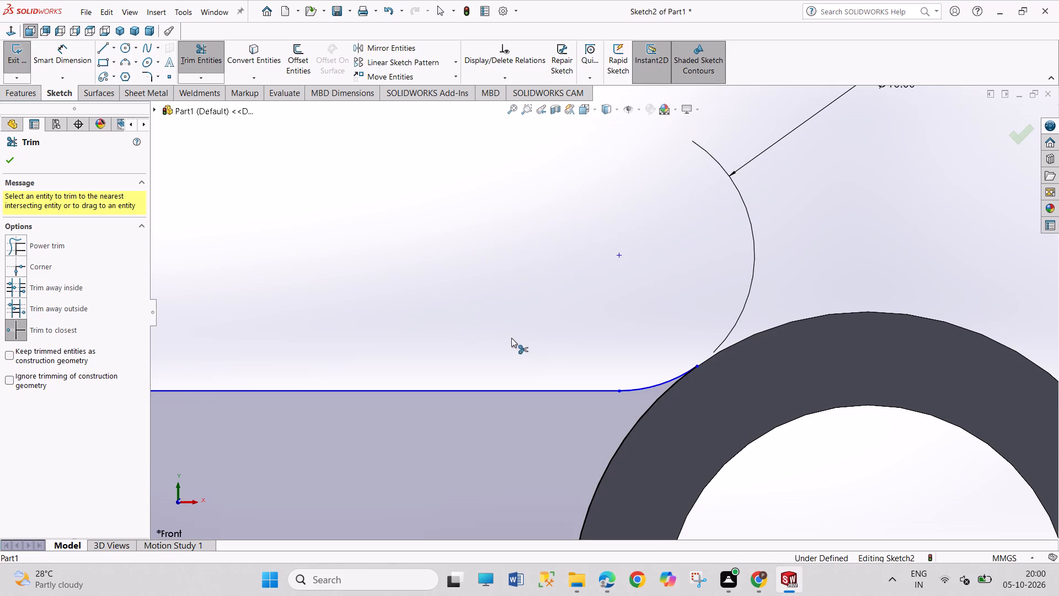
scroll(565, 327, up, 13)
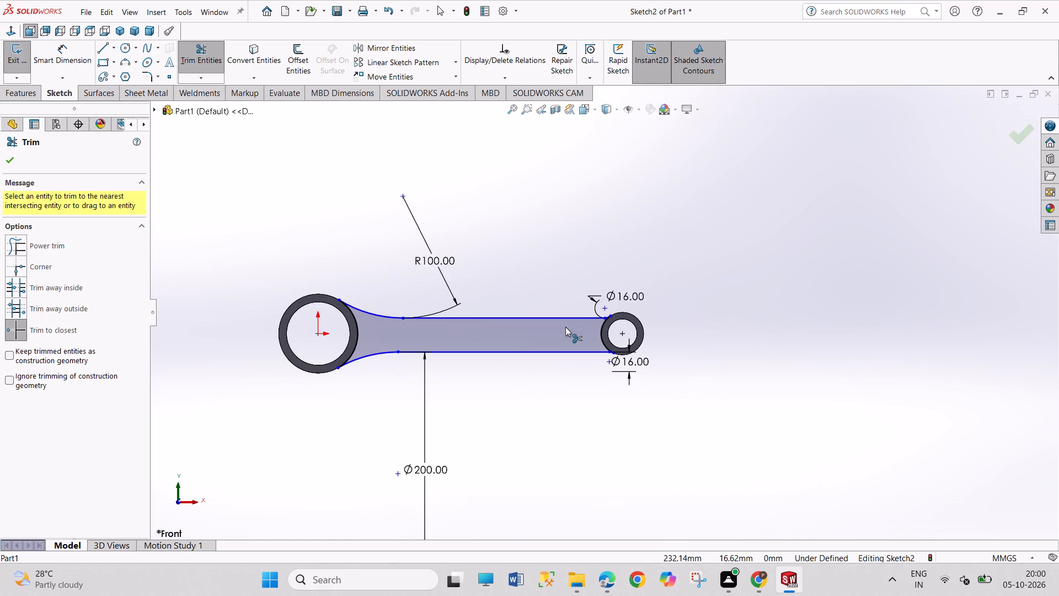
scroll(368, 384, up, 2)
scroll(368, 389, down, 1)
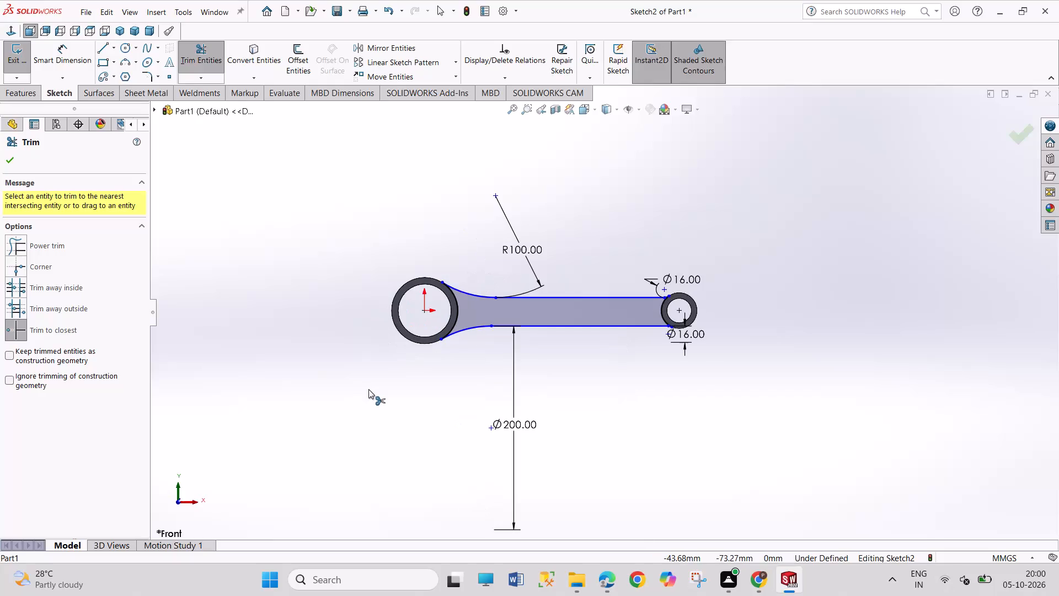
right_click(368, 389)
click(383, 422)
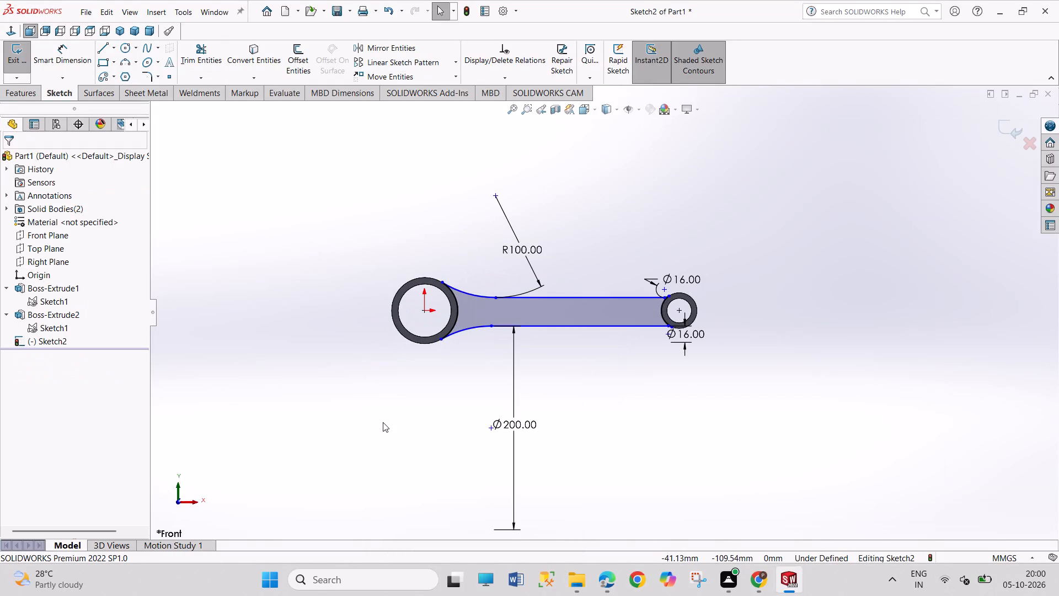
Move the 200 mm diameter dimension of the lower blend arc closer to the arc's tangent point.
scroll(617, 371, down, 1)
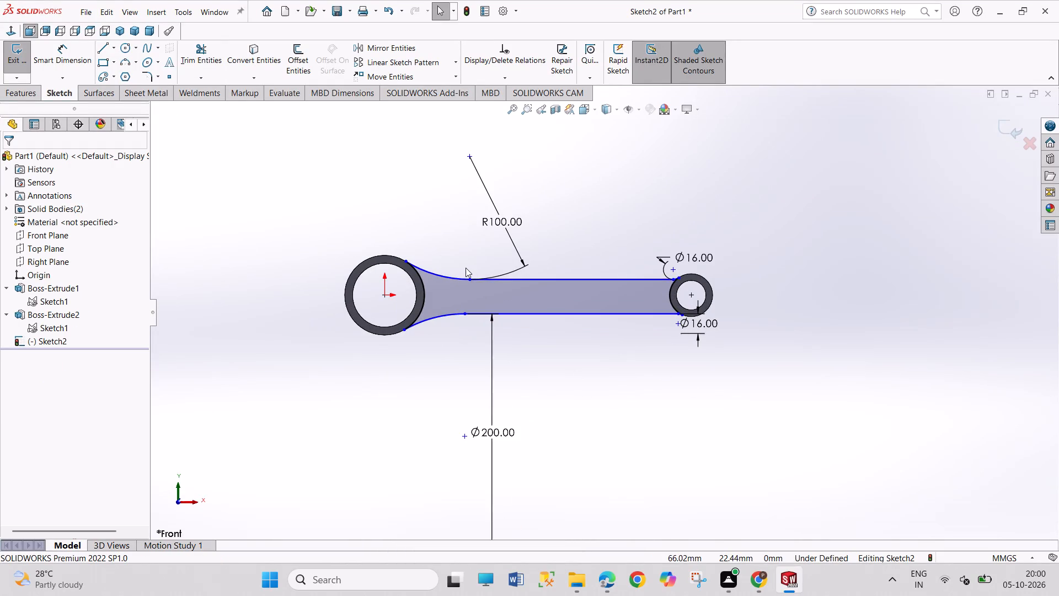
scroll(466, 268, down, 1)
drag(510, 466, 507, 461)
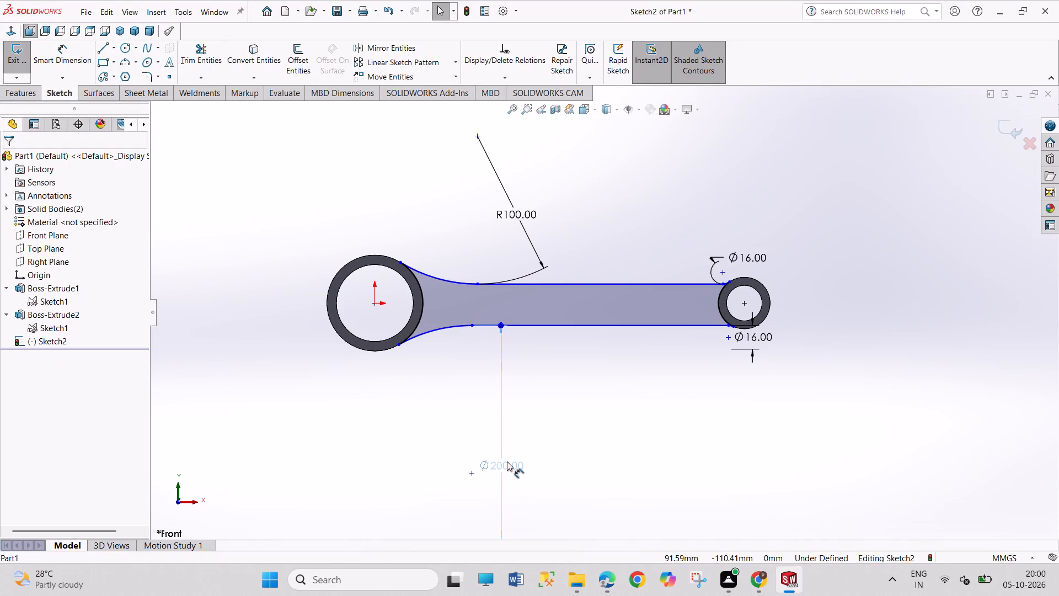
drag(507, 461, 503, 446)
drag(501, 440, 494, 427)
click(490, 425)
drag(484, 418, 477, 410)
click(618, 473)
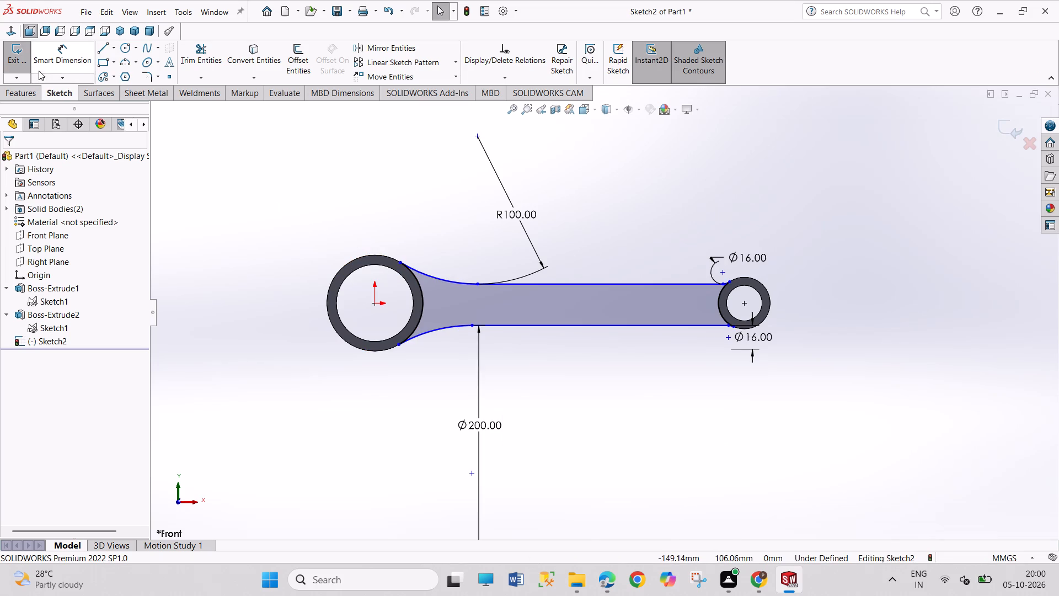
Extrude the shank sketch 28 mm as a mid-plane boss merged with both rings.
click(25, 61)
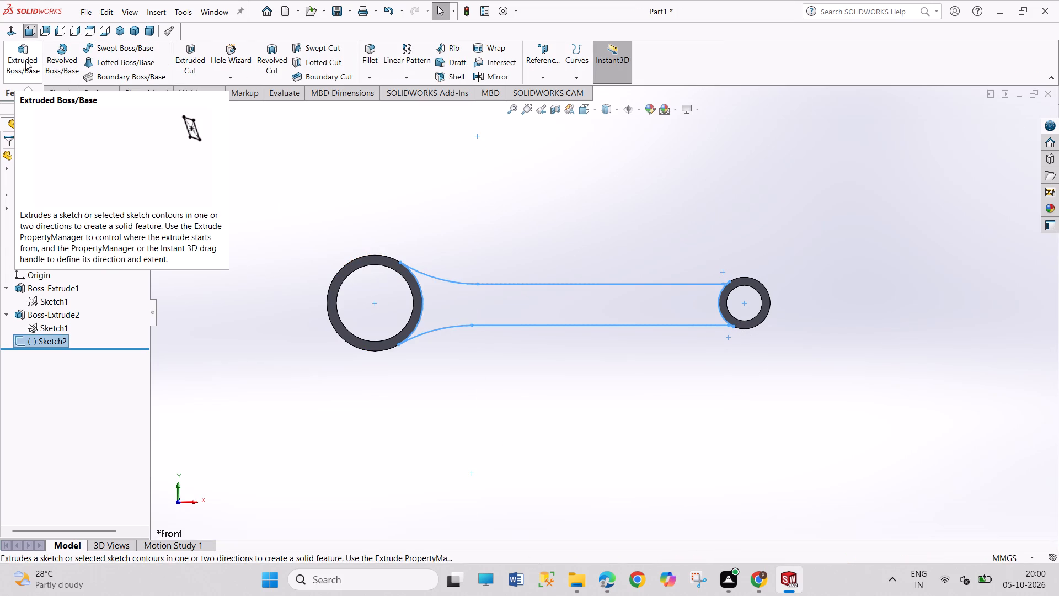
click(25, 61)
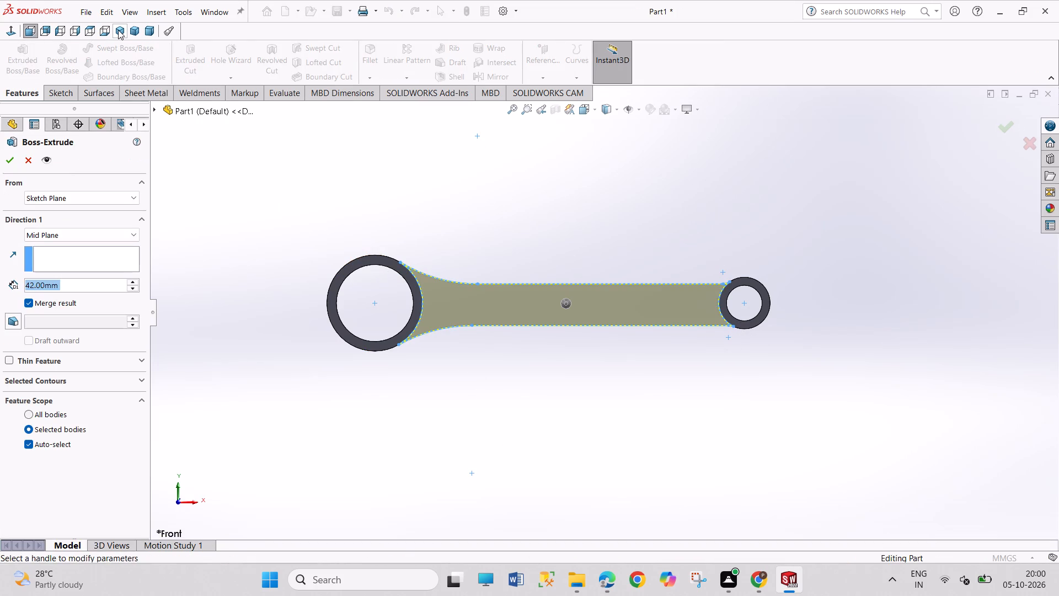
click(118, 30)
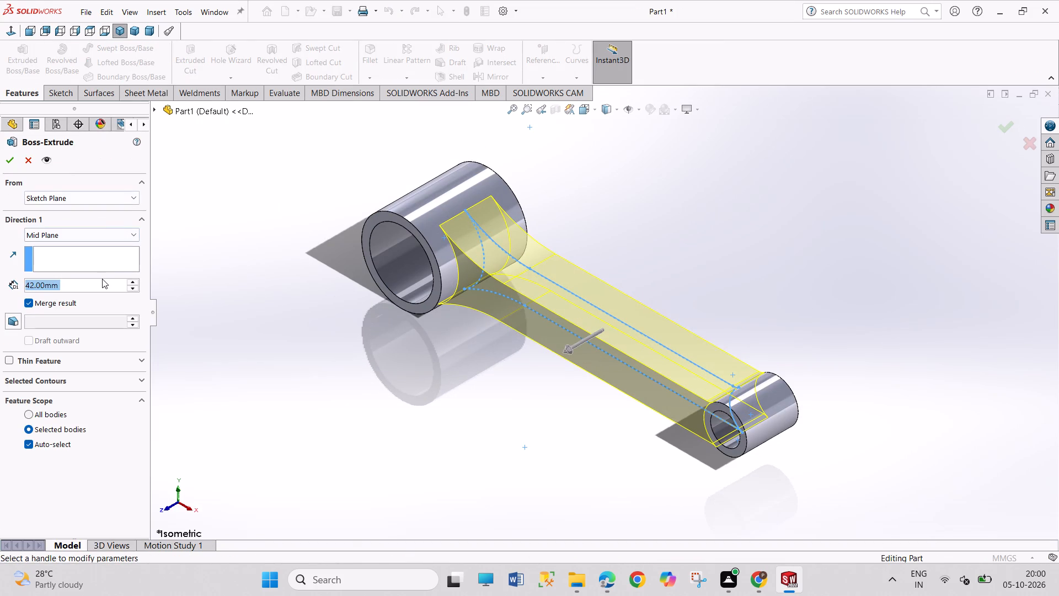
text(28)
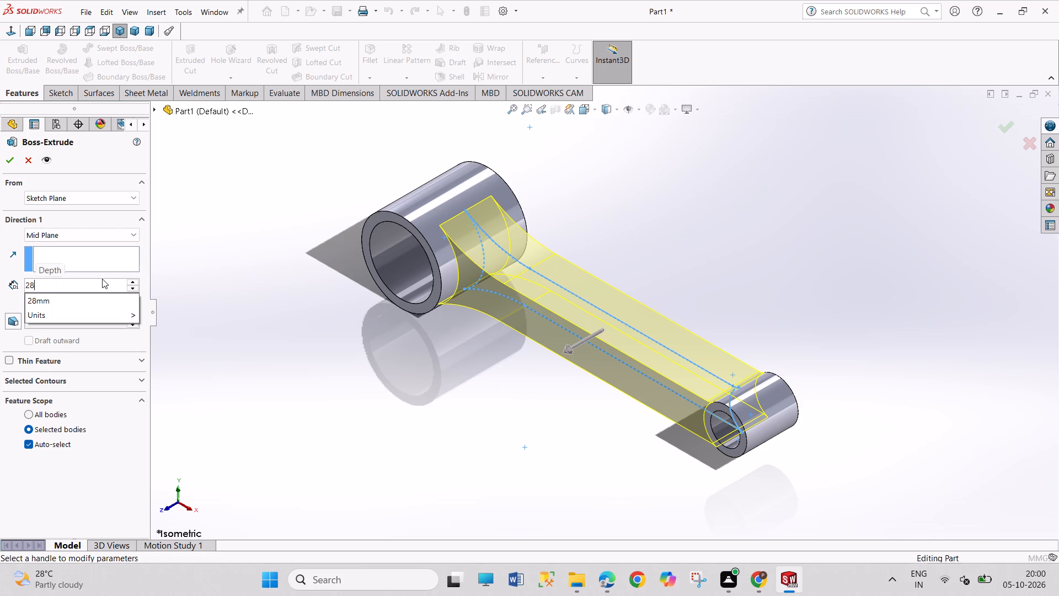
key(Return)
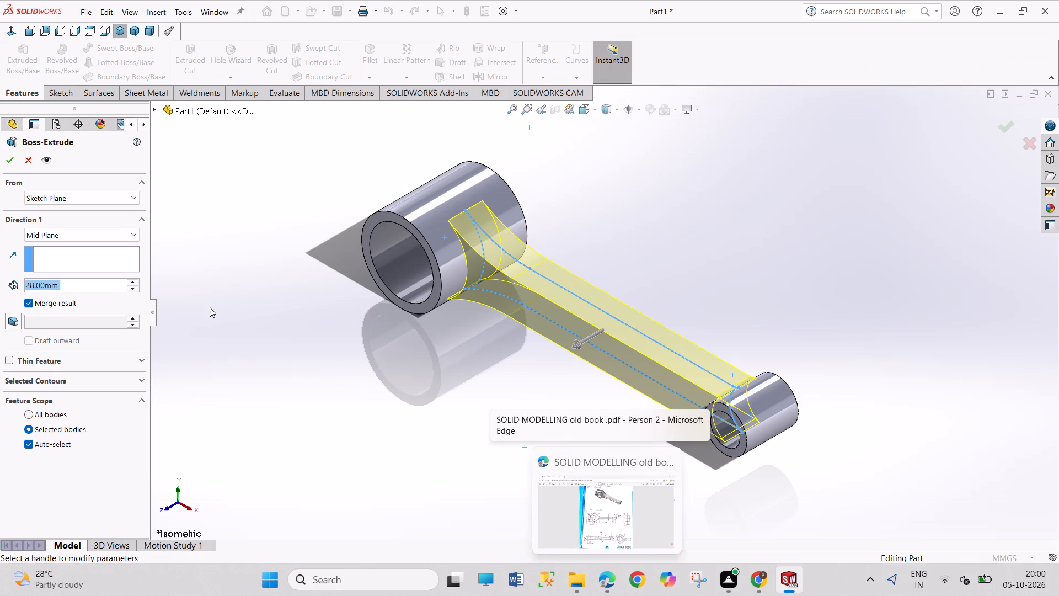
click(4, 159)
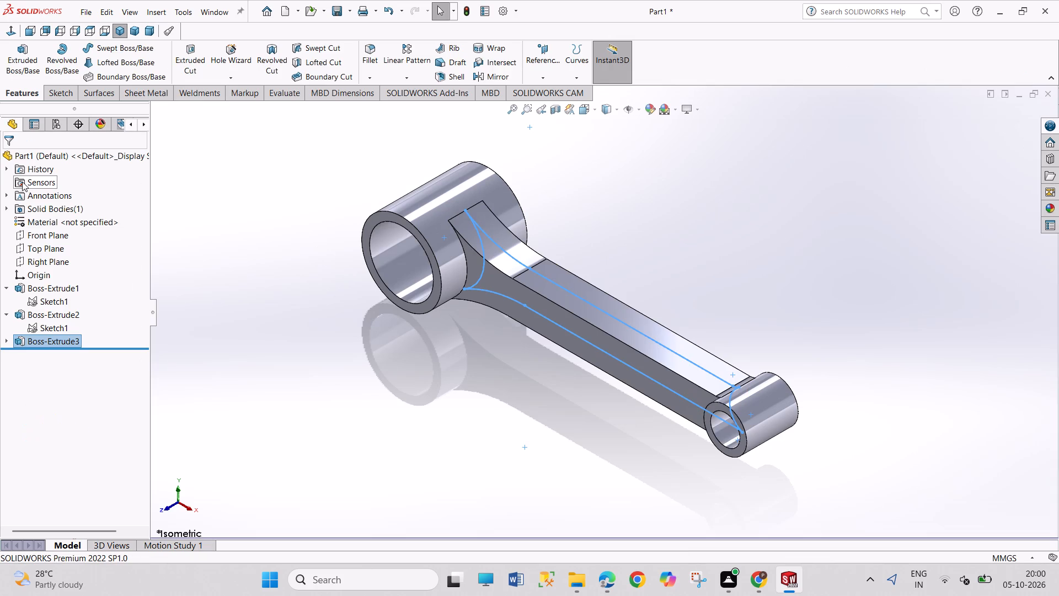
Examine the extruded shank and its blend into the small ring.
drag(347, 337, 375, 394)
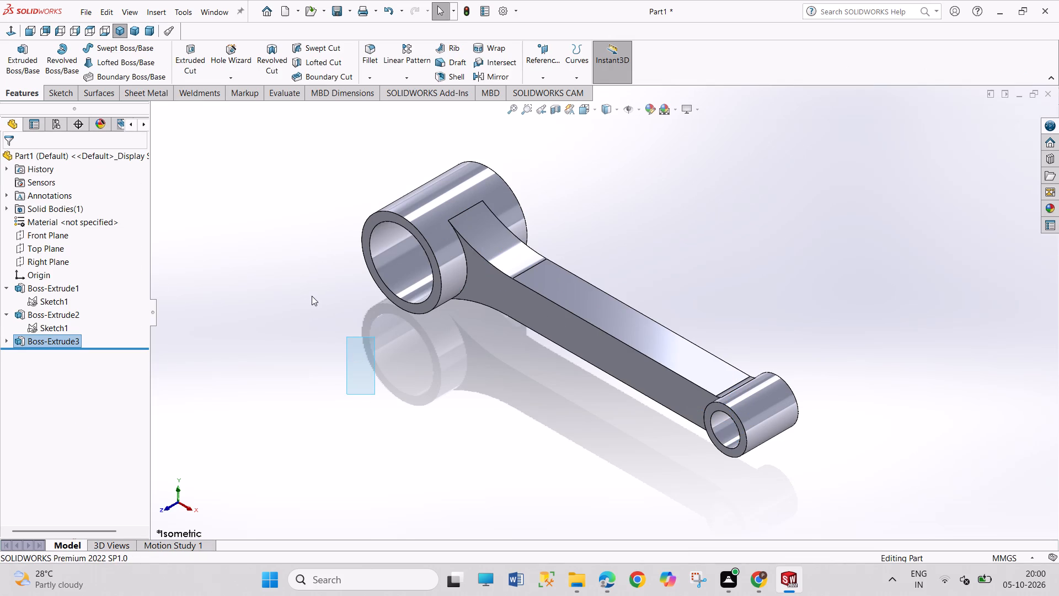
scroll(795, 408, down, 4)
scroll(592, 372, down, 4)
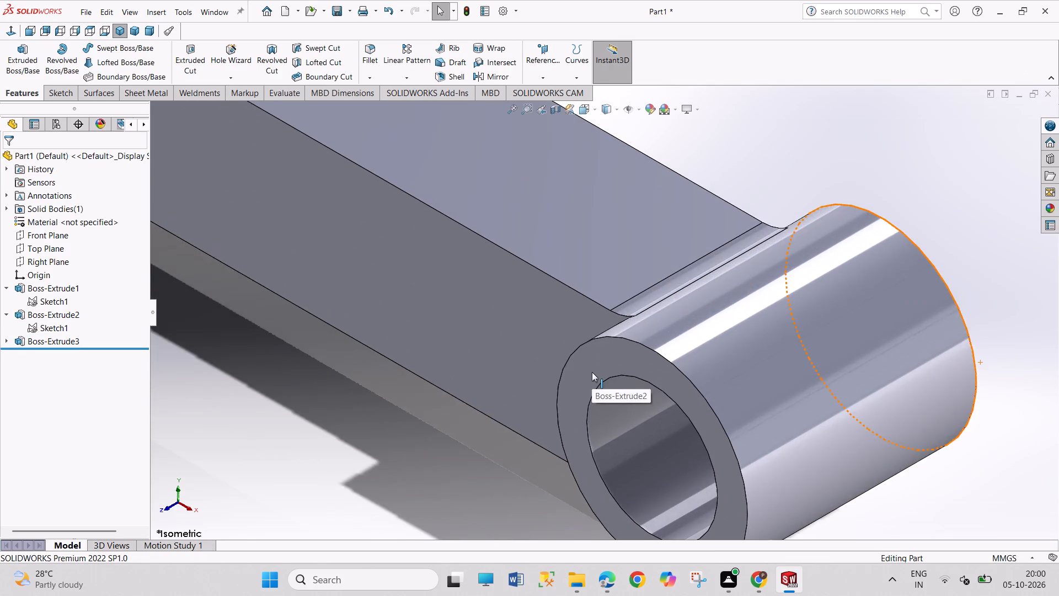
scroll(592, 372, up, 9)
scroll(450, 296, up, 3)
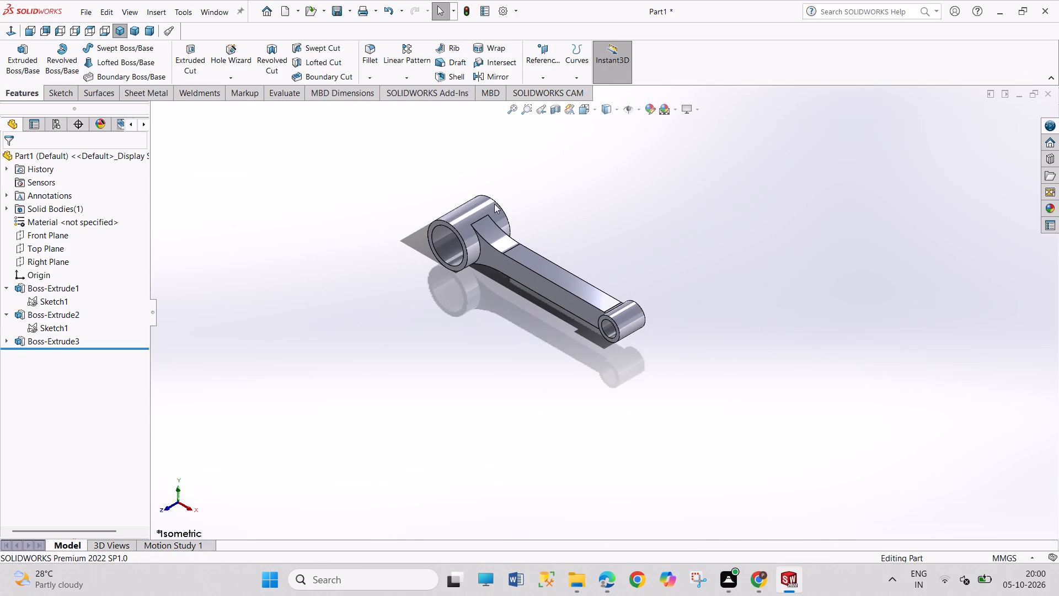
scroll(498, 200, down, 3)
scroll(632, 451, down, 2)
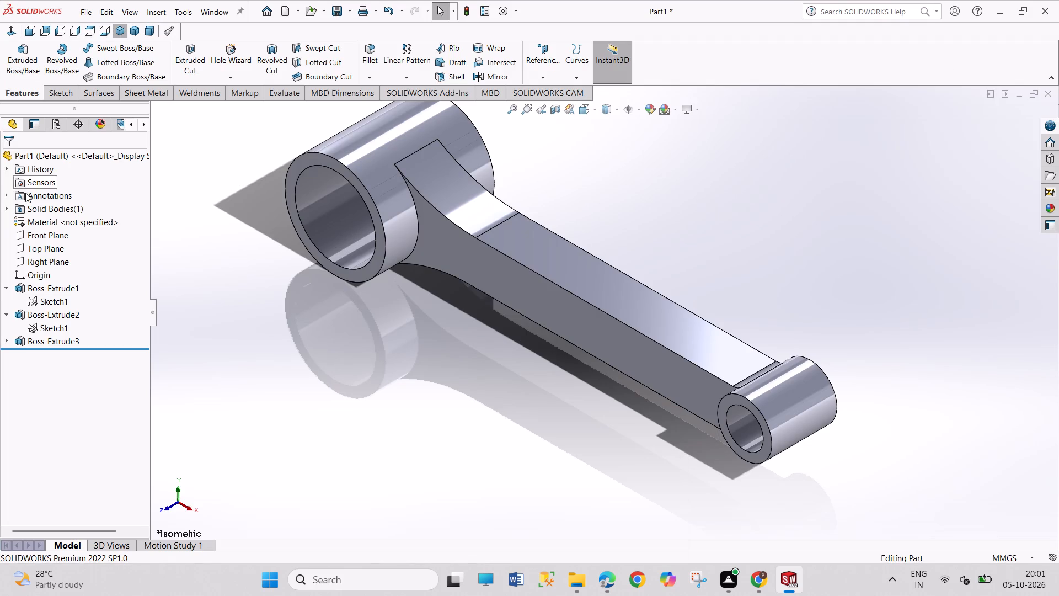
Create a reference plane offset 21 mm from the Front Plane, toward the rod's front side.
click(39, 237)
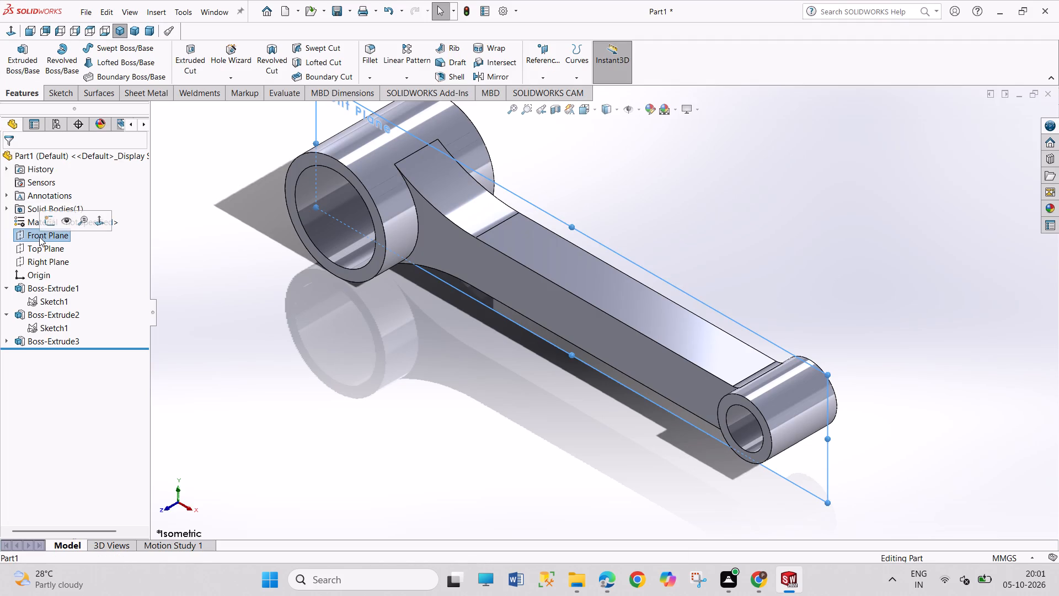
click(538, 61)
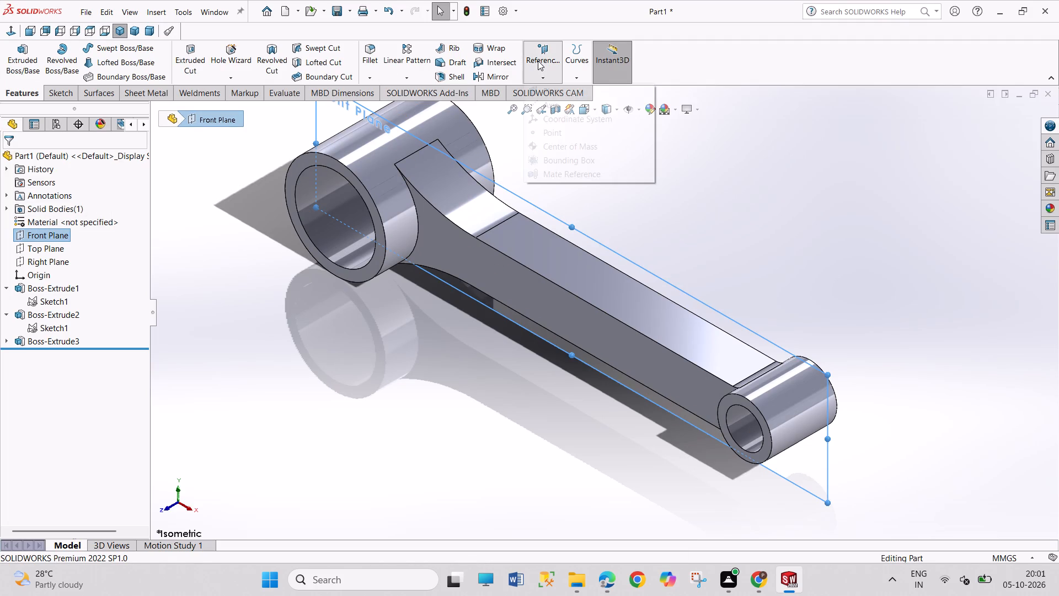
click(540, 86)
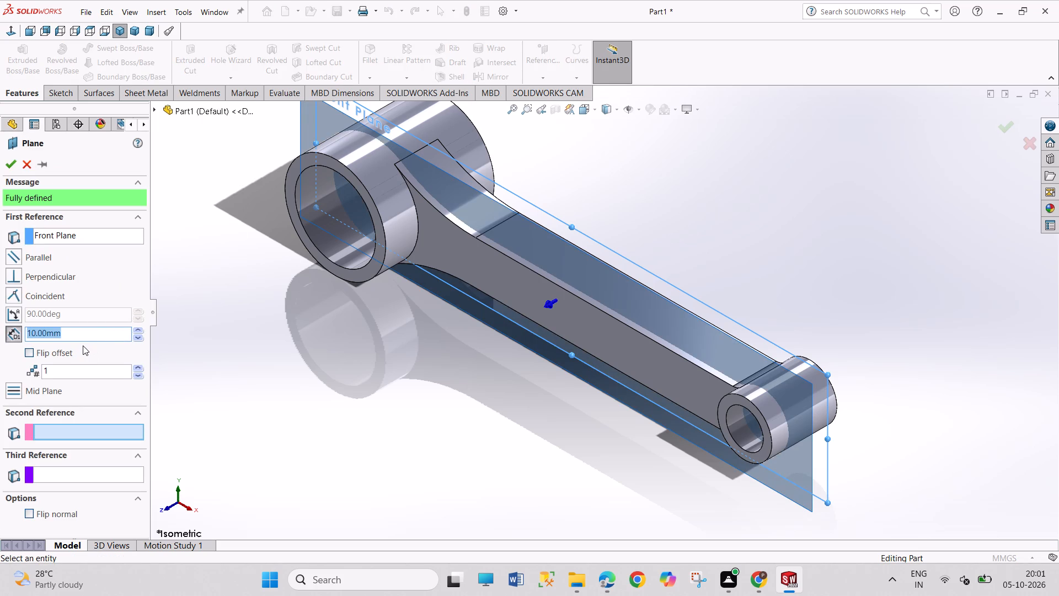
text(21)
key(Return)
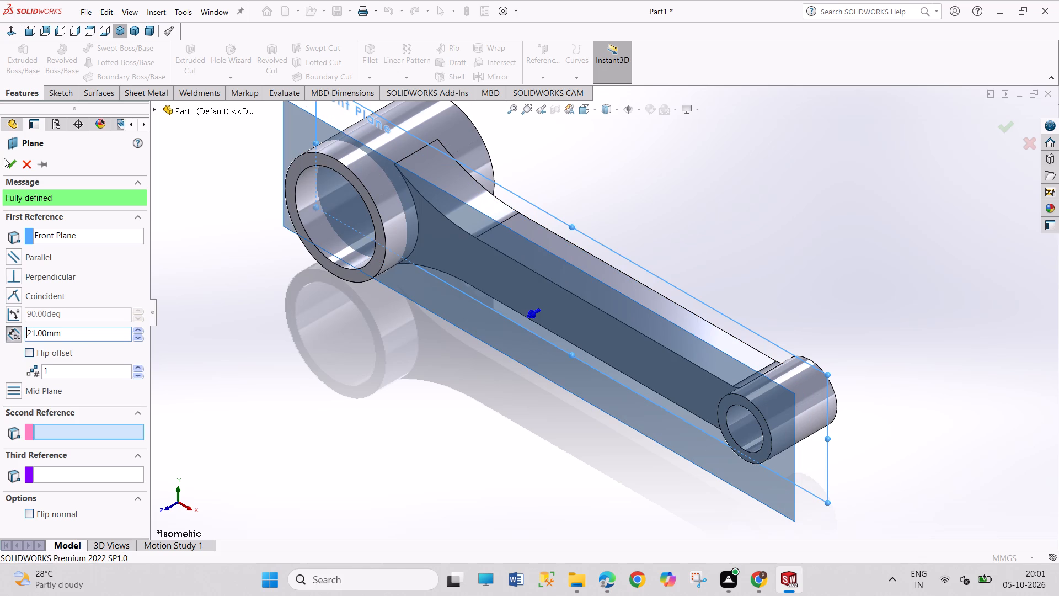
click(11, 167)
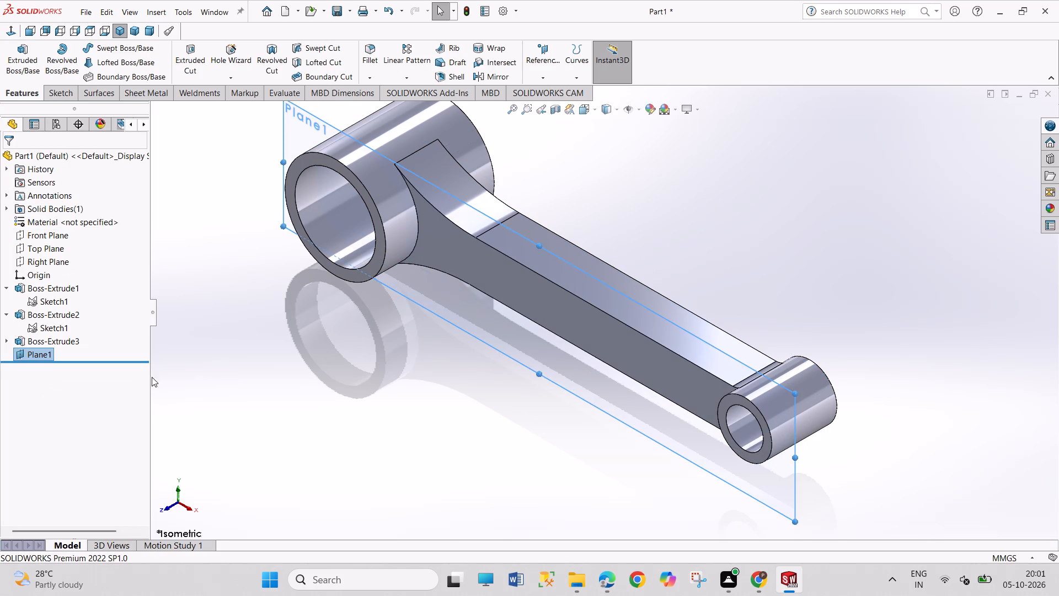
Start a sketch on the new offset plane and draw two concentric circles, about 9 and 17.6 mm in diameter, above the large ring.
click(41, 357)
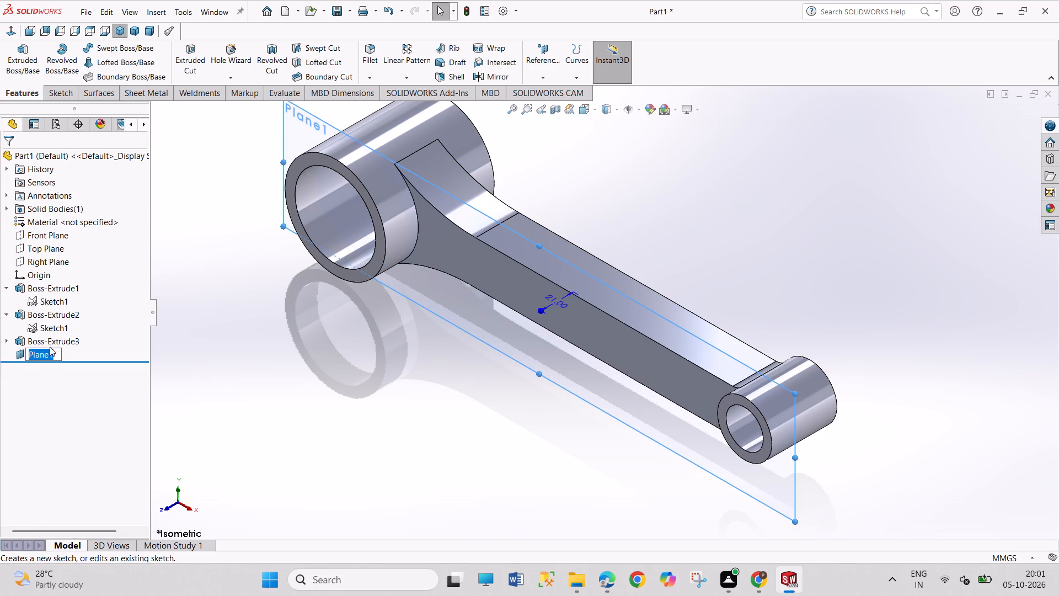
click(265, 395)
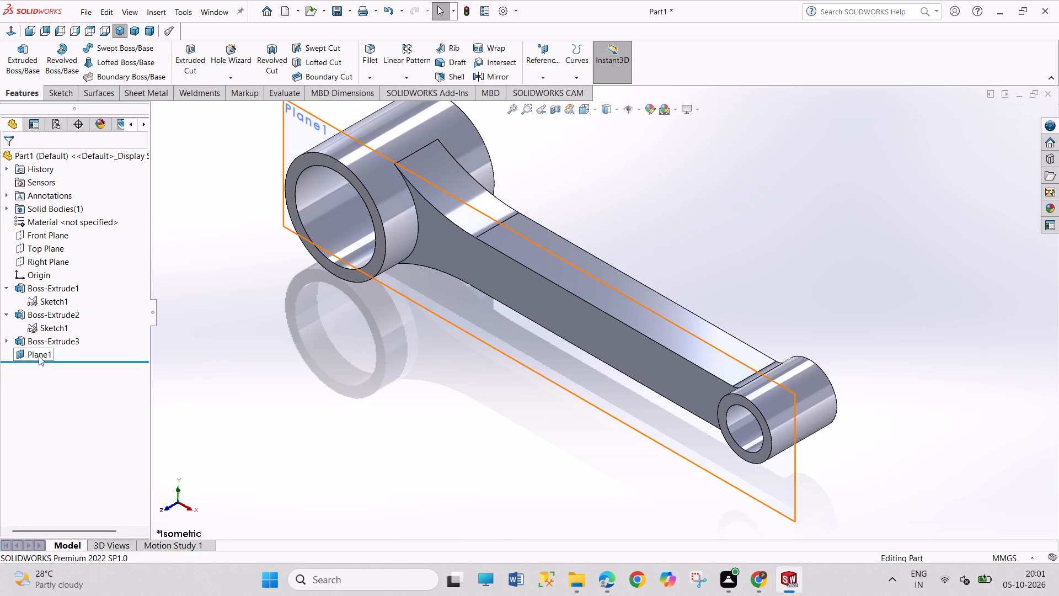
click(39, 356)
click(50, 342)
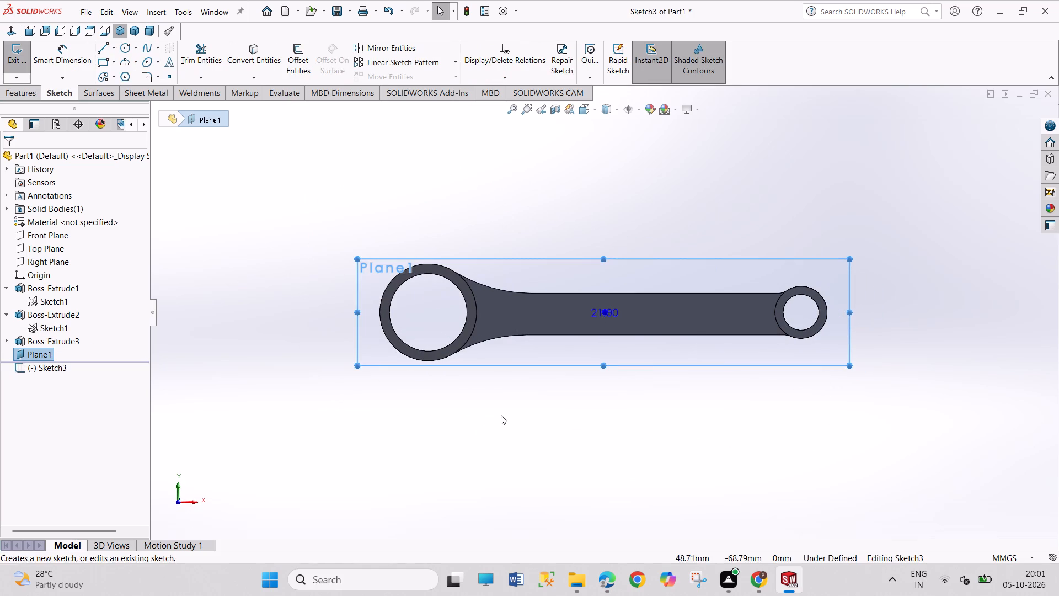
drag(501, 415, 523, 450)
scroll(521, 325, down, 2)
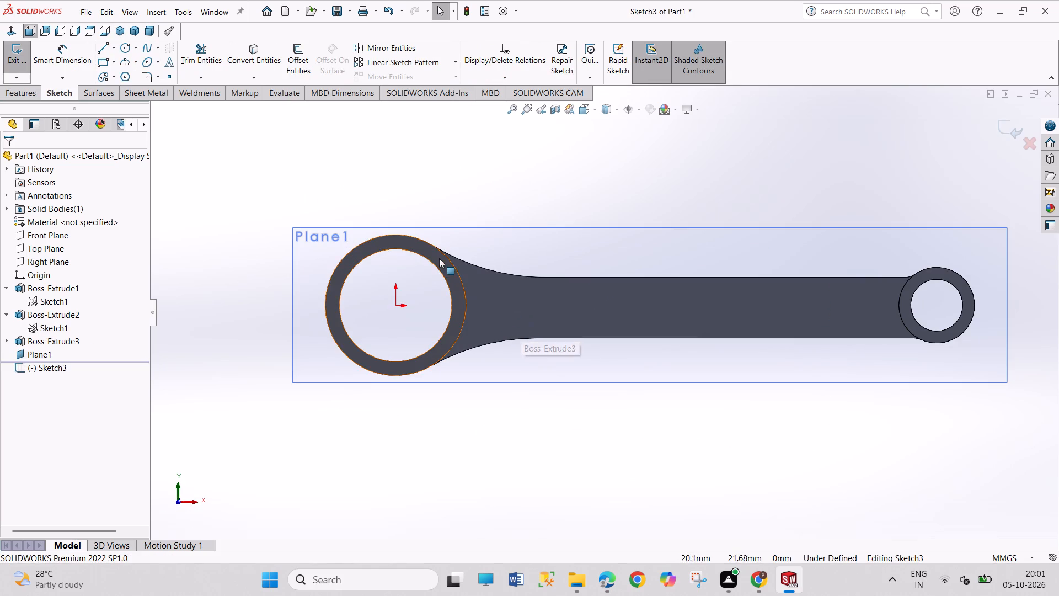
scroll(439, 258, down, 1)
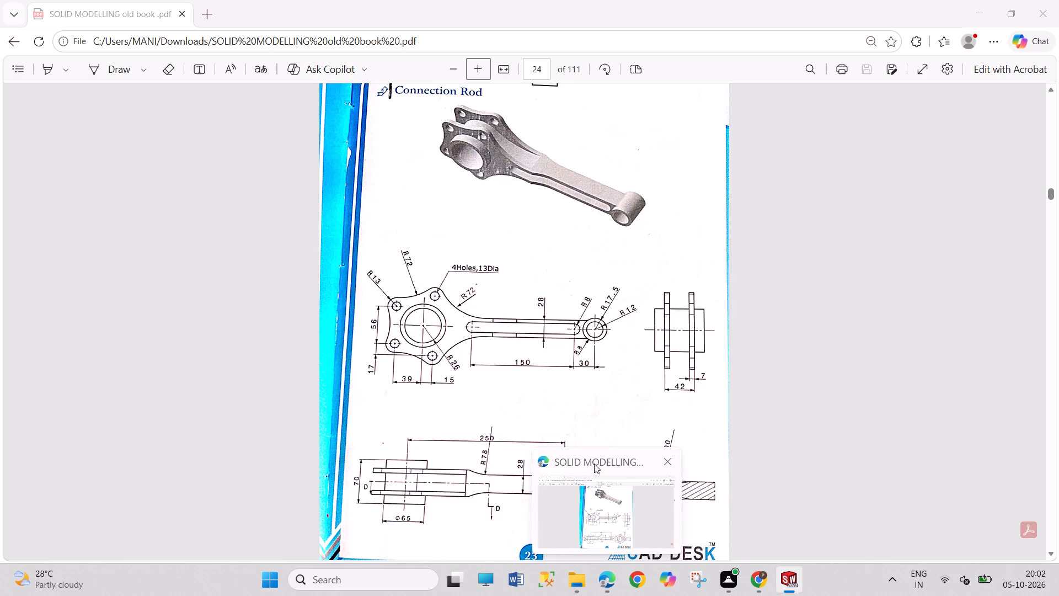
click(125, 51)
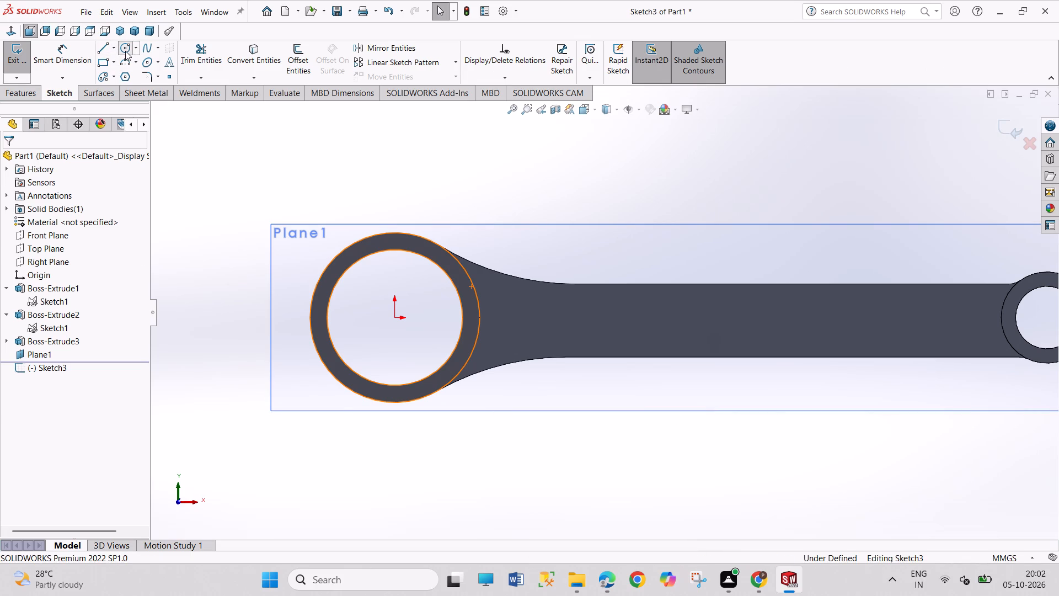
click(461, 172)
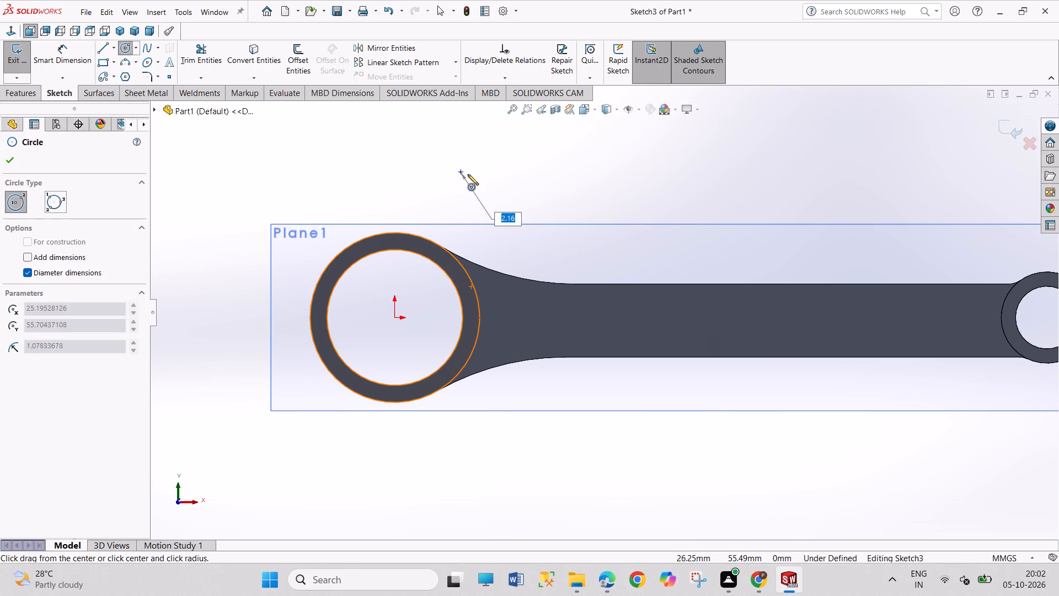
click(471, 178)
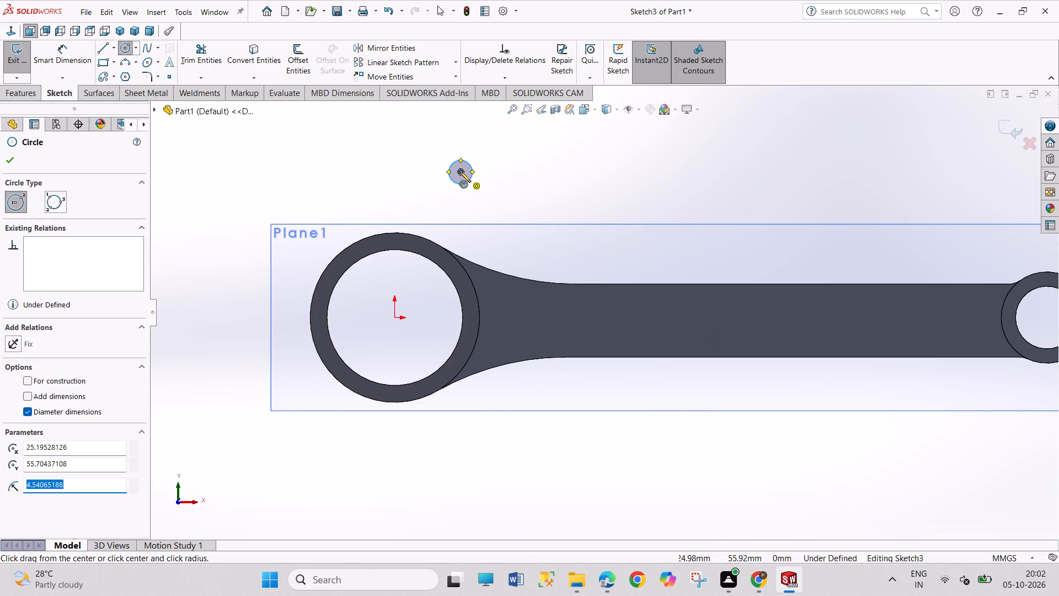
click(460, 172)
click(471, 193)
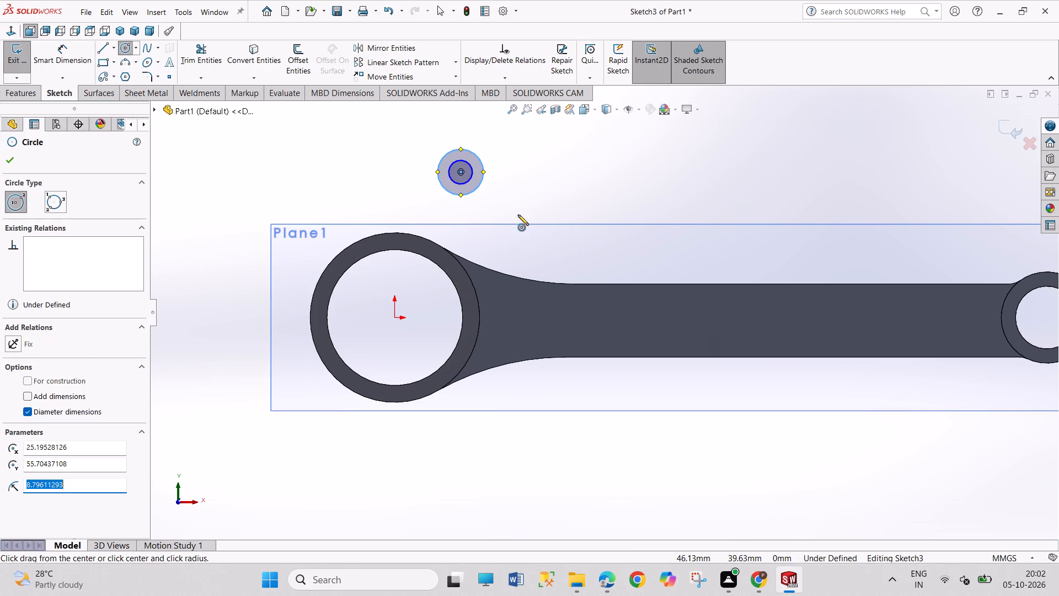
Dimension the concentric circles above the large ring with diameters of 13 mm for the inner and 26 mm for the outer.
right_drag(518, 215, 520, 155)
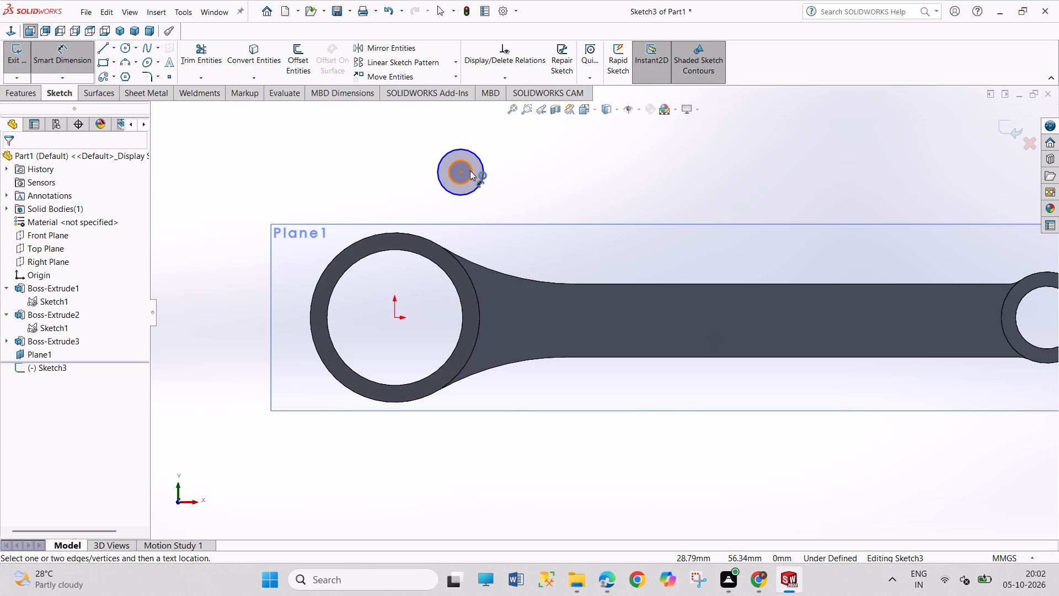
click(470, 171)
click(520, 152)
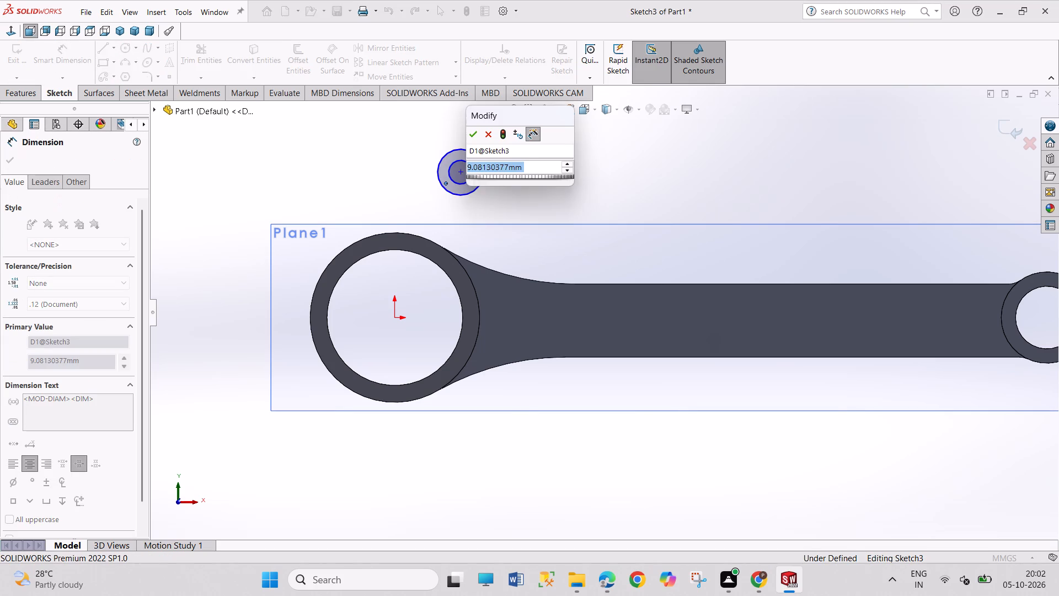
text(13)
key(Return)
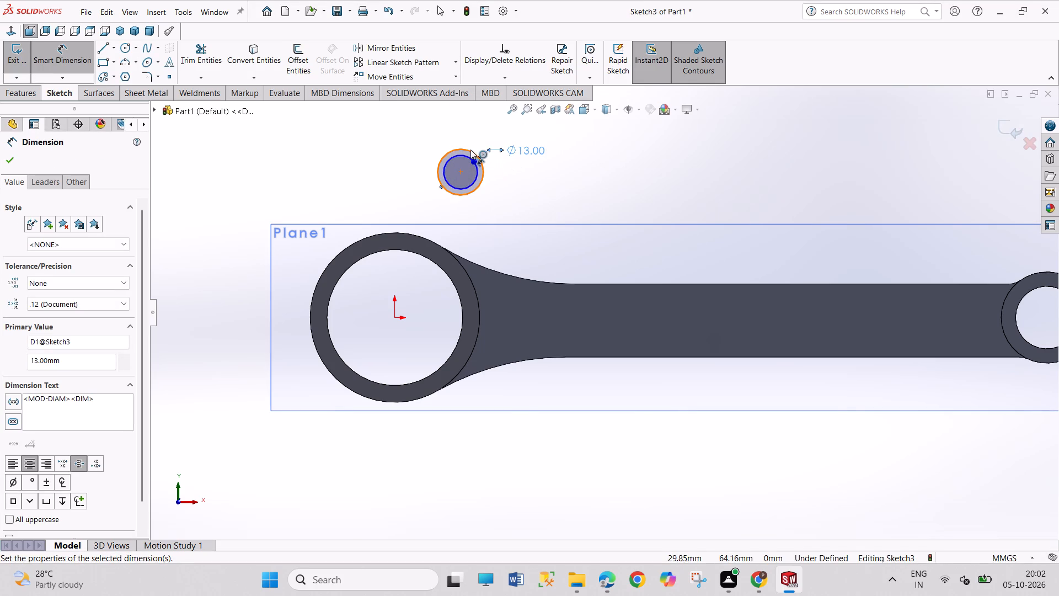
click(469, 150)
click(520, 130)
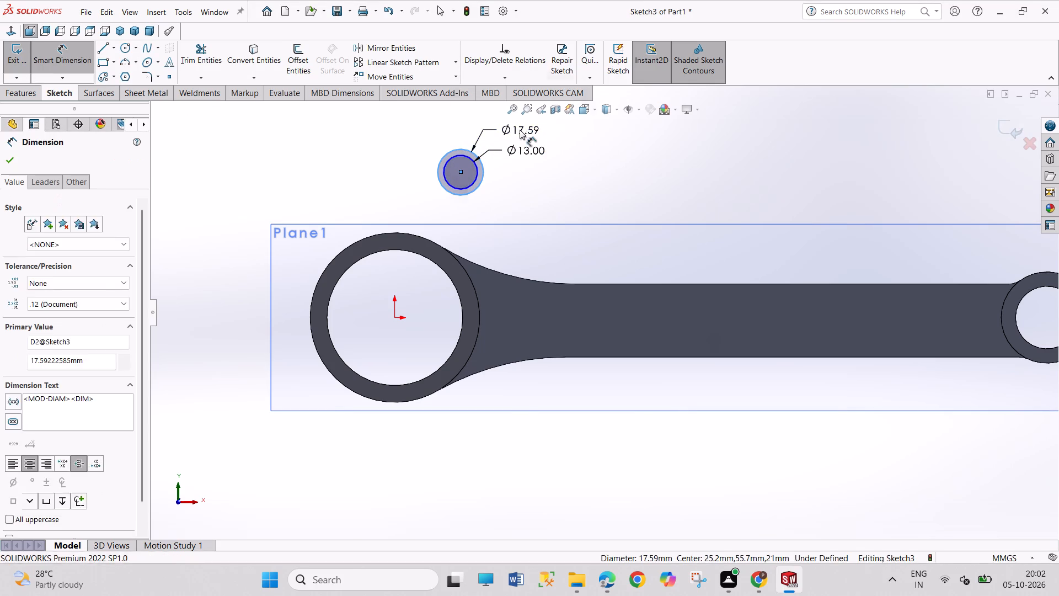
text(26)
key(Return)
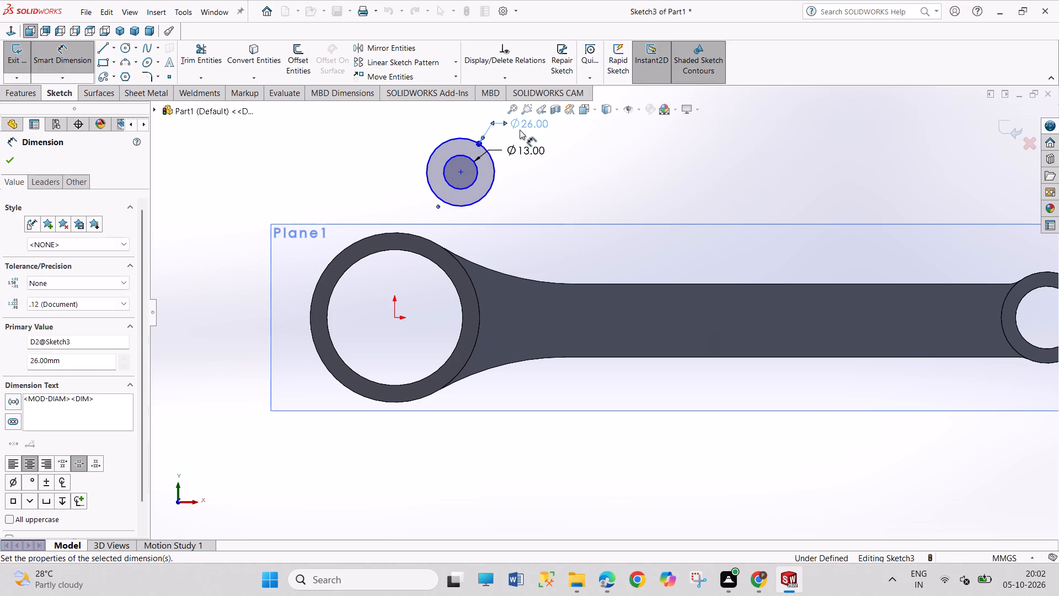
Sketch two concentric circles, about 12.6 and 19.7 mm in diameter, above and to the left of the large ring.
click(121, 46)
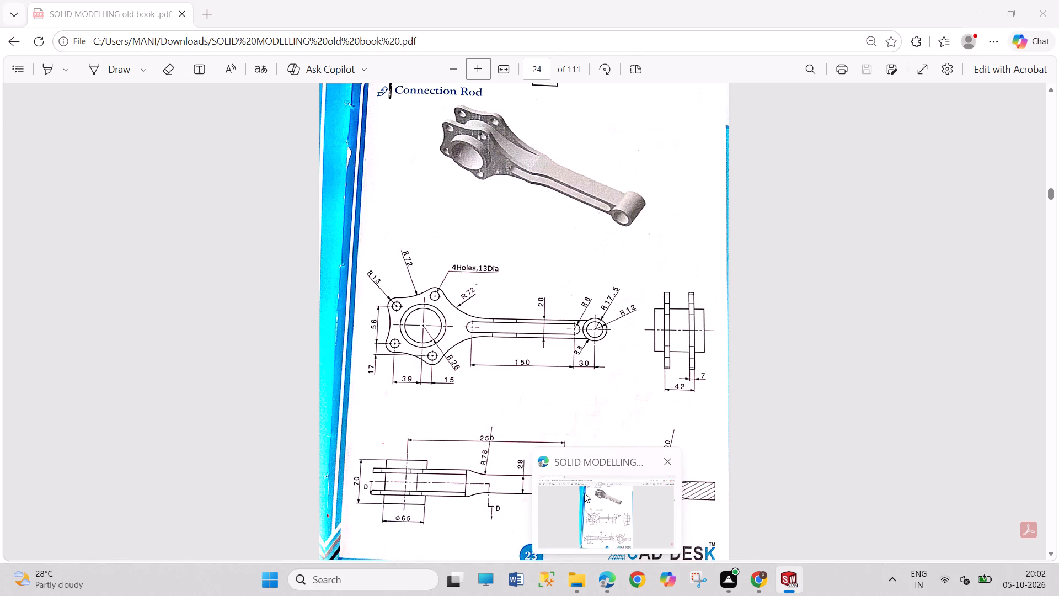
click(250, 185)
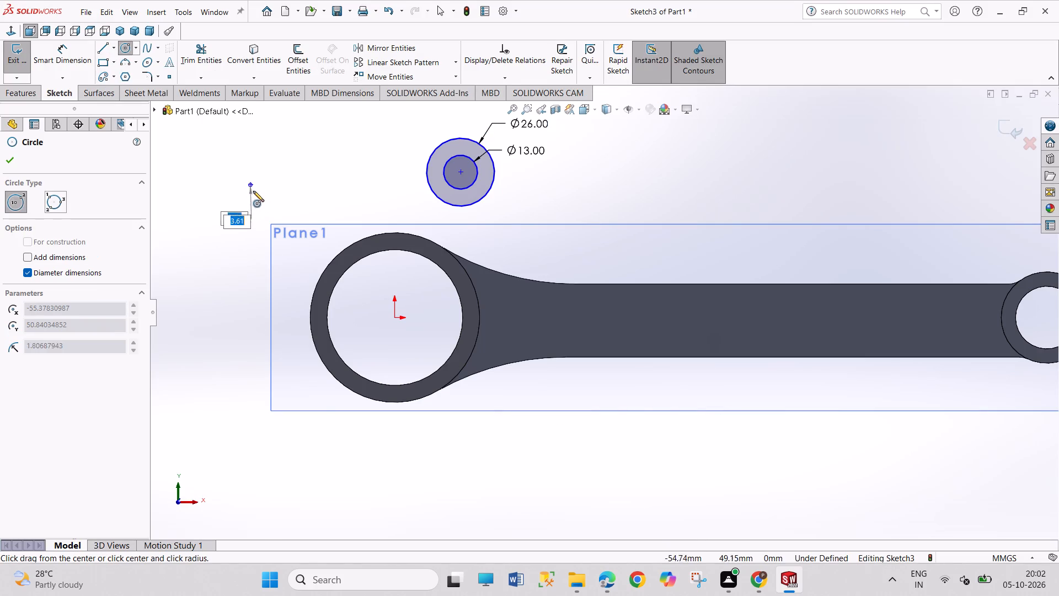
click(259, 199)
click(249, 183)
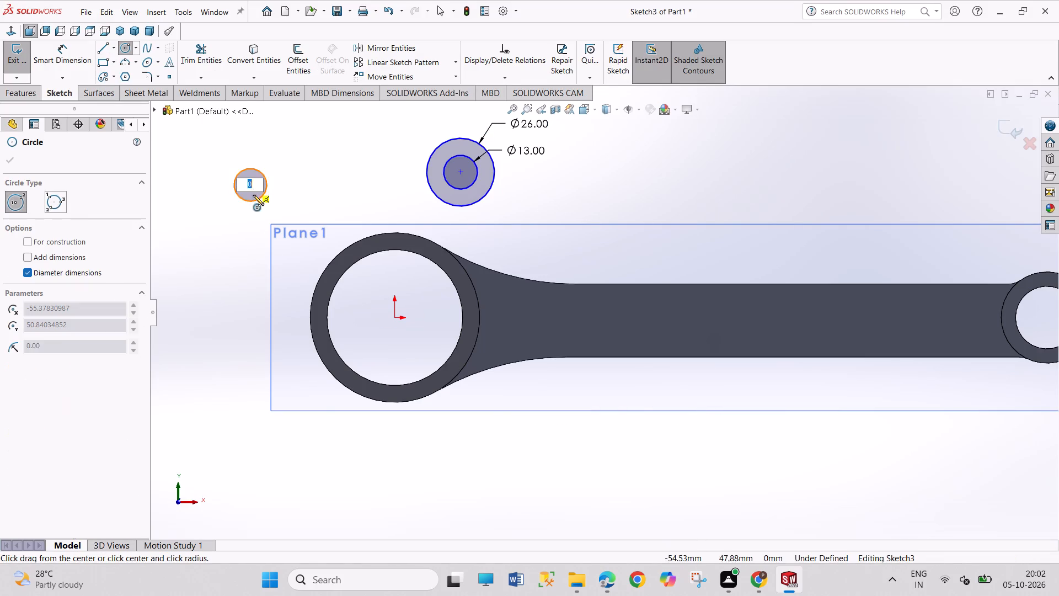
click(261, 208)
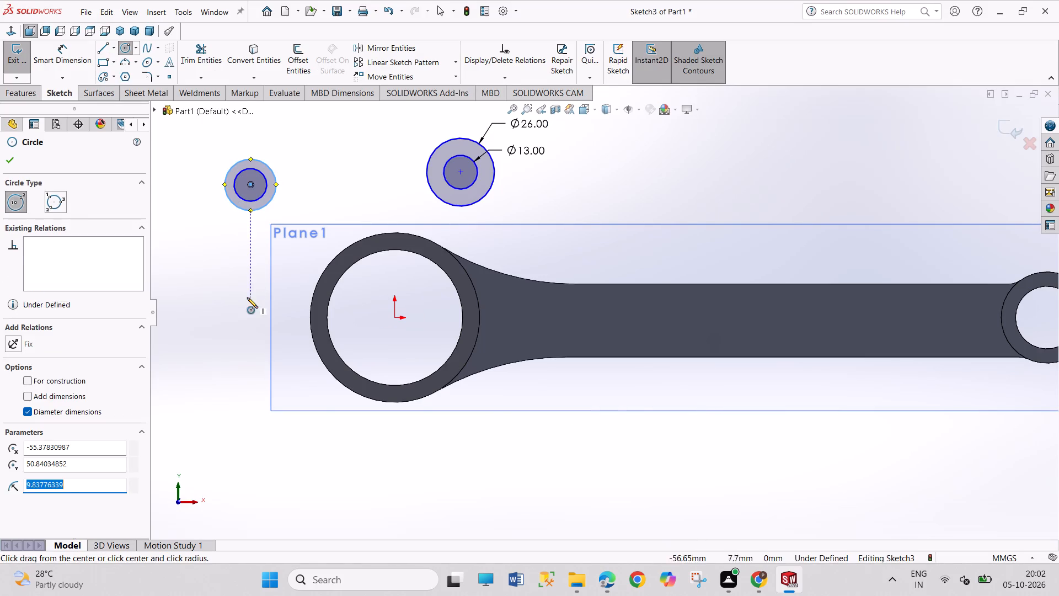
Dimension the concentric circles above and left of the large ring with diameters of 13 mm inner and 26 mm outer.
right_drag(247, 297, 248, 238)
click(260, 174)
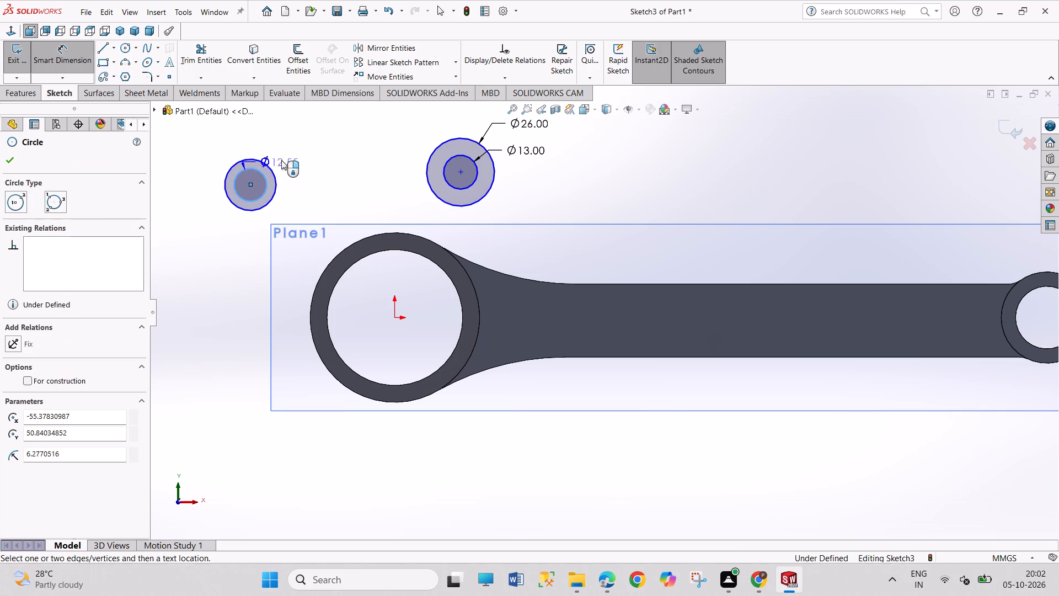
click(302, 152)
text(13)
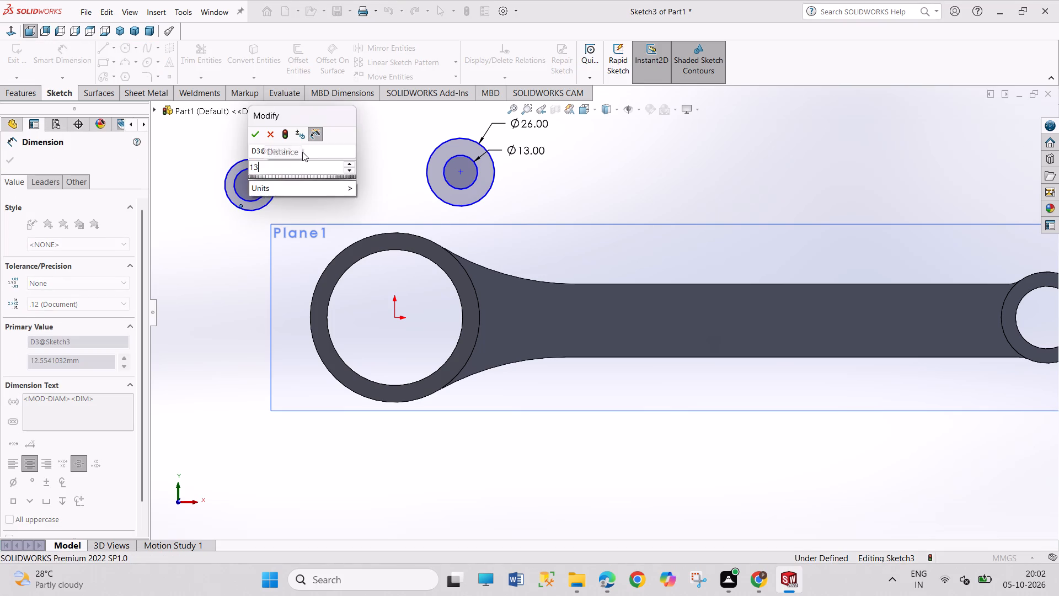
key(Return)
click(247, 157)
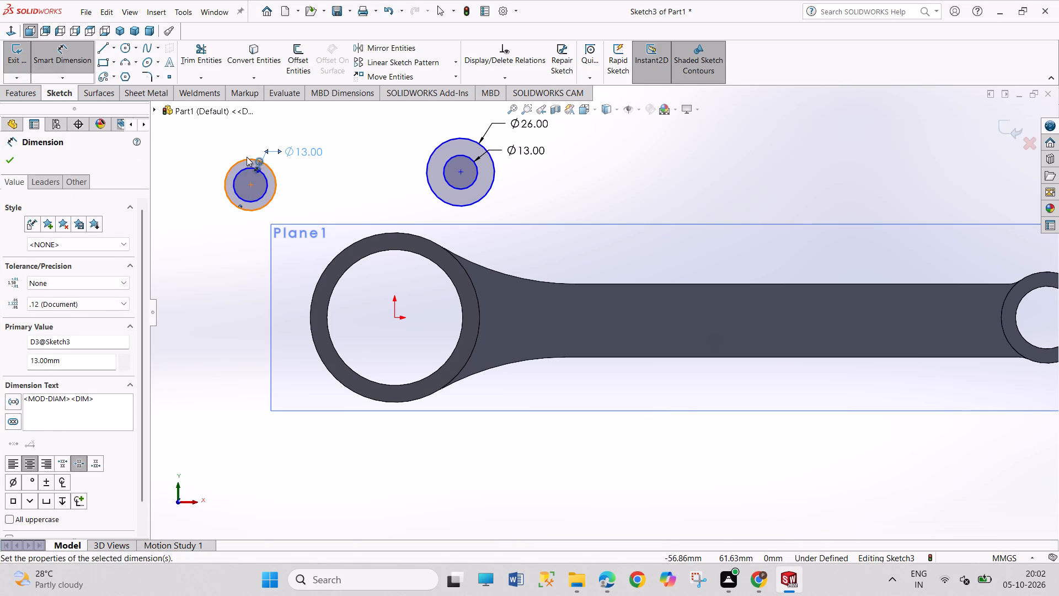
click(298, 129)
text(26)
key(Return)
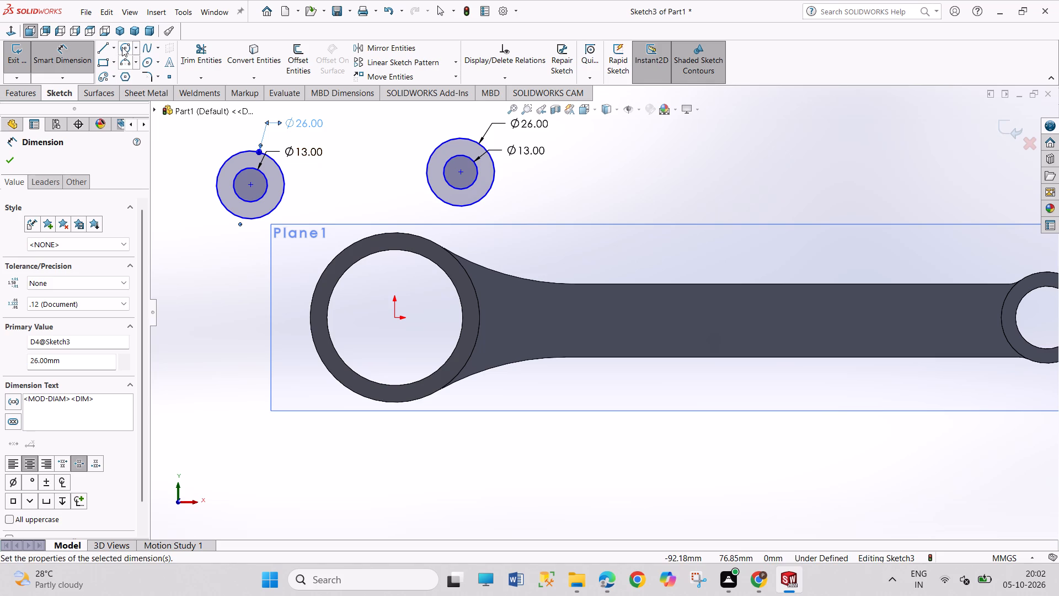
Sketch two concentric circles, about 10.8 and 18.4 mm in diameter, left of the large ring and directly below the upper-left pair.
click(122, 47)
click(252, 361)
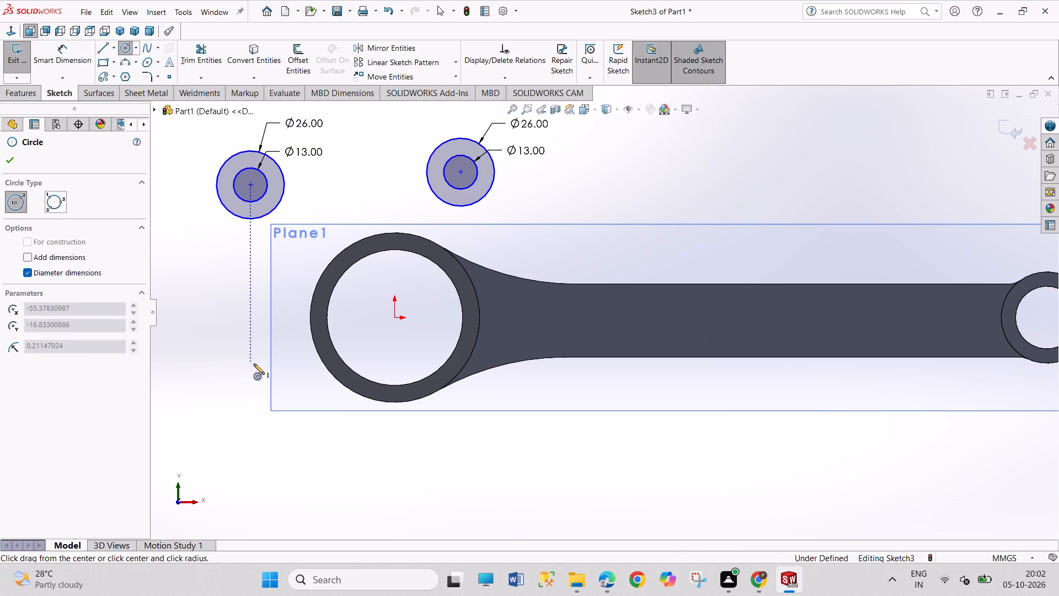
click(259, 372)
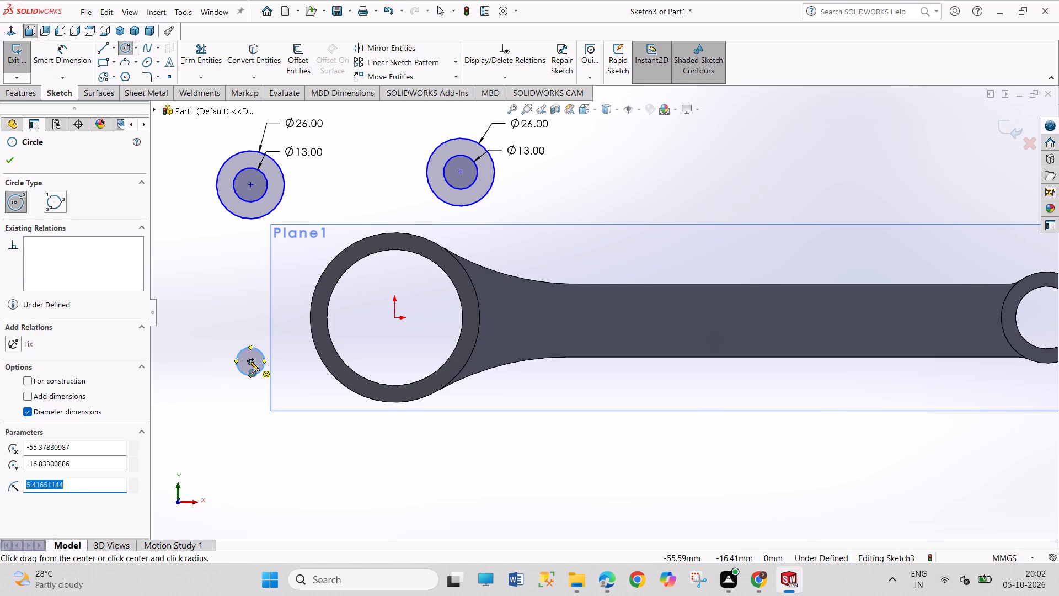
click(248, 360)
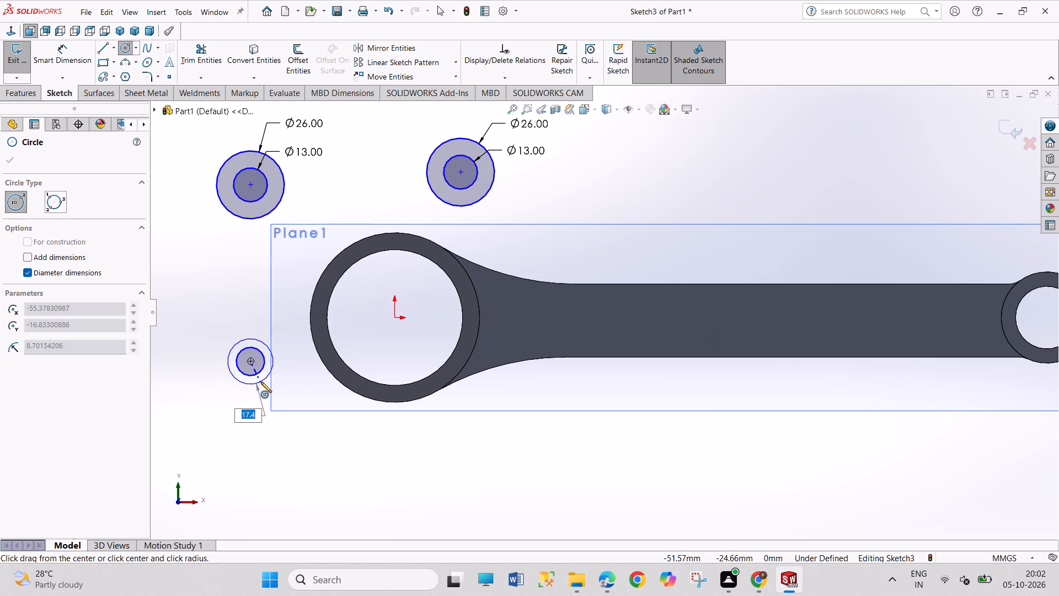
click(262, 382)
Dimension the concentric circles at the large ring's lower left with diameters of 13 mm inner and 263 mm outer.
right_drag(220, 421, 212, 349)
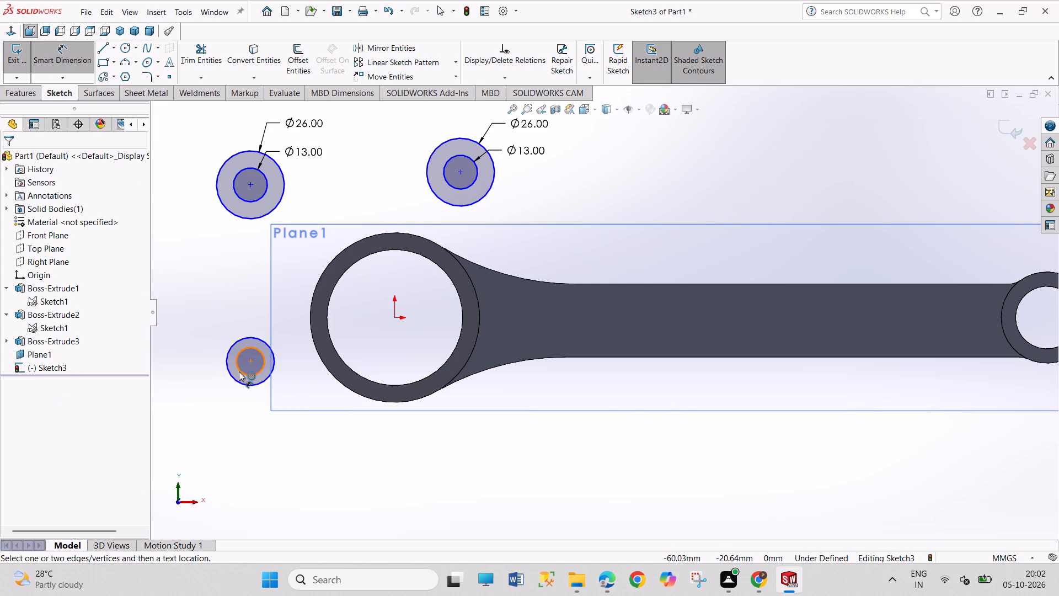
click(239, 371)
click(196, 344)
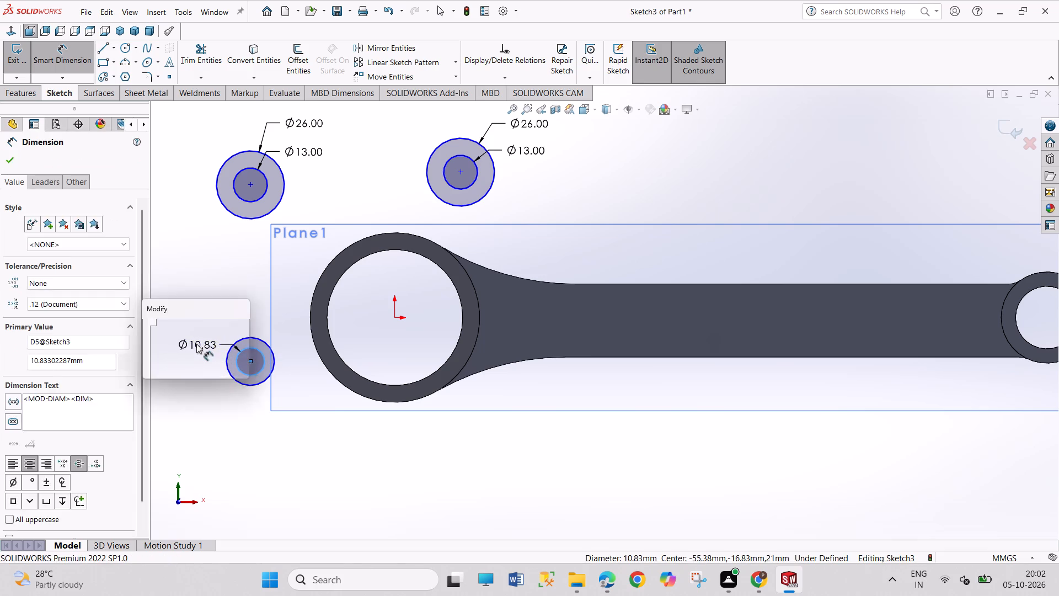
text(13)
key(Return)
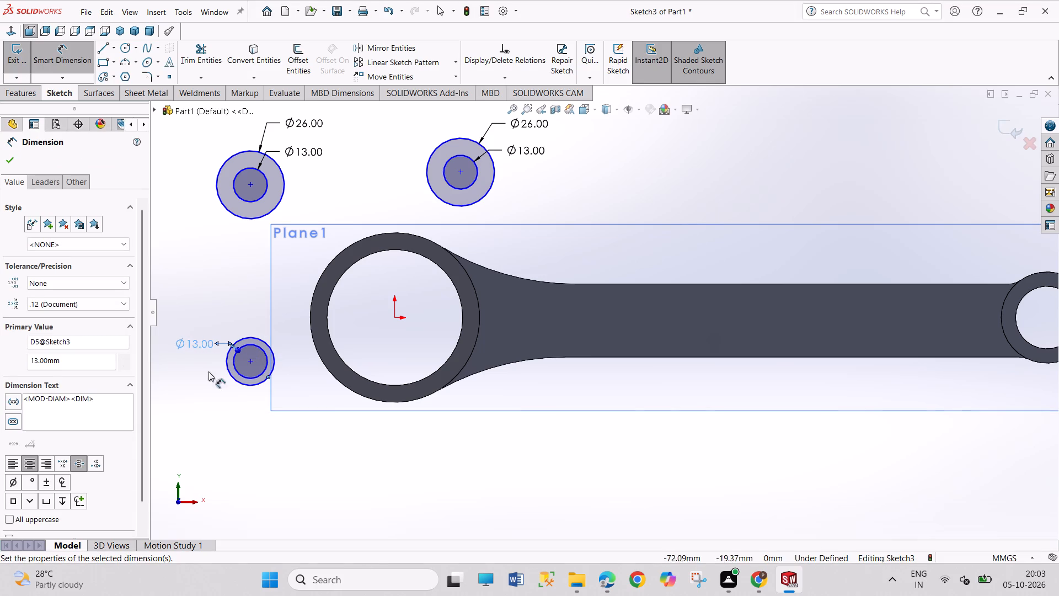
click(233, 379)
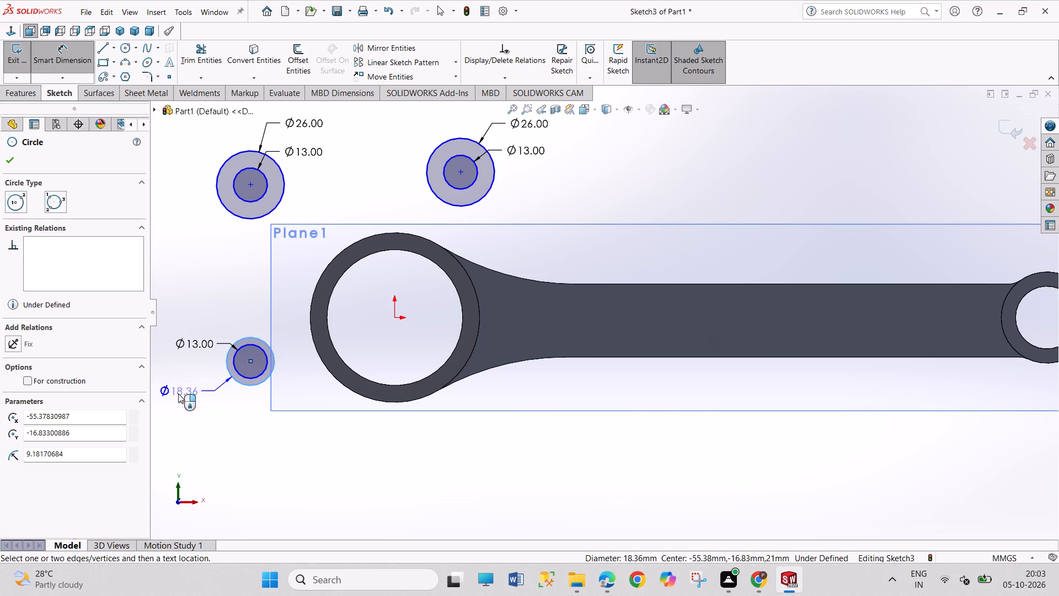
click(178, 395)
text(263)
key(Return)
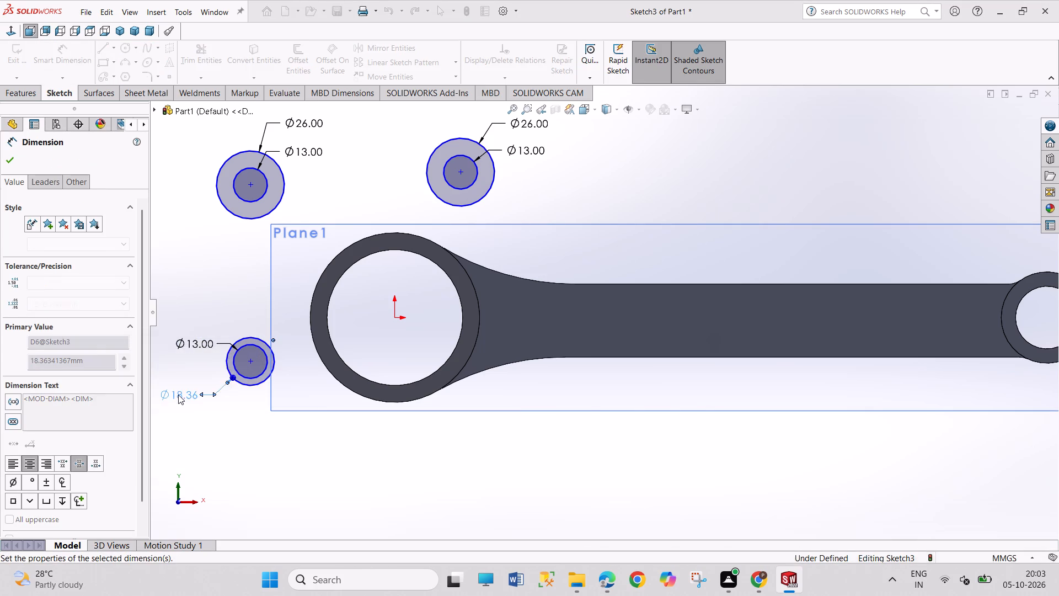
Set the outer circle's diameter in the lower-left pair to 26 mm.
scroll(623, 430, up, 3)
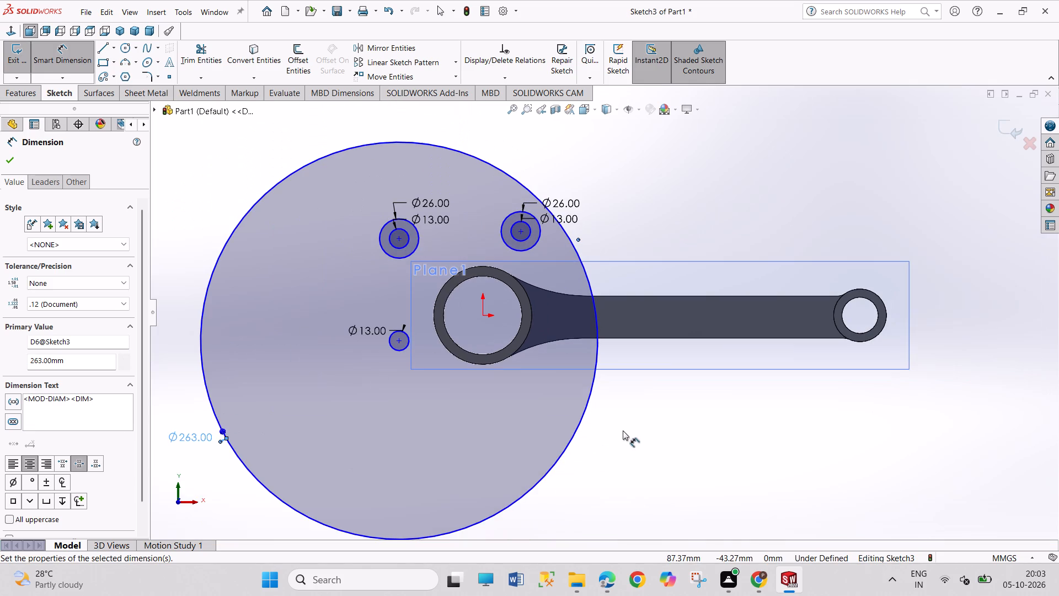
right_click(687, 448)
click(709, 486)
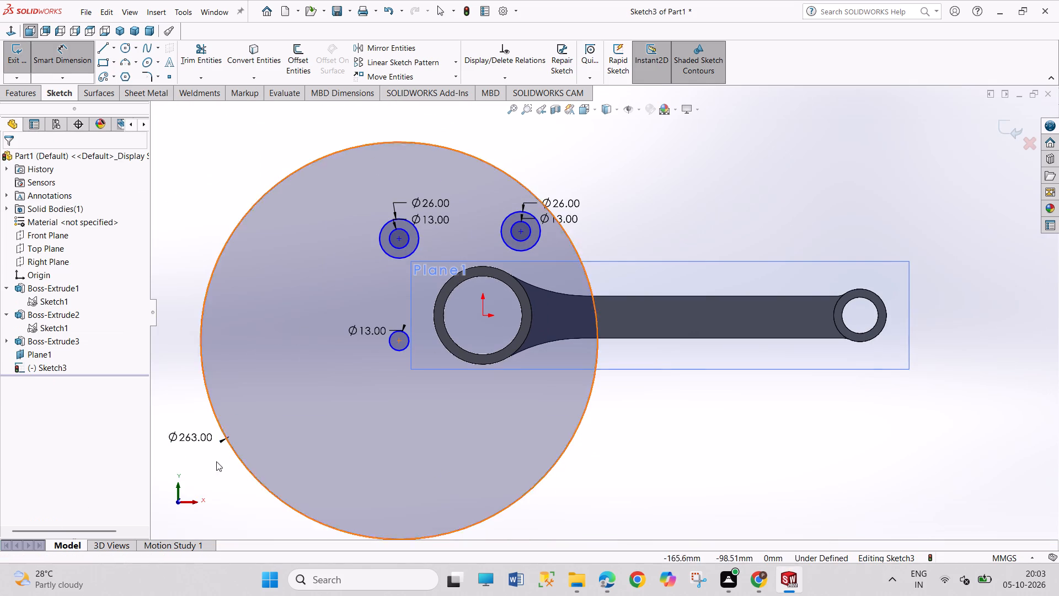
double_click(186, 439)
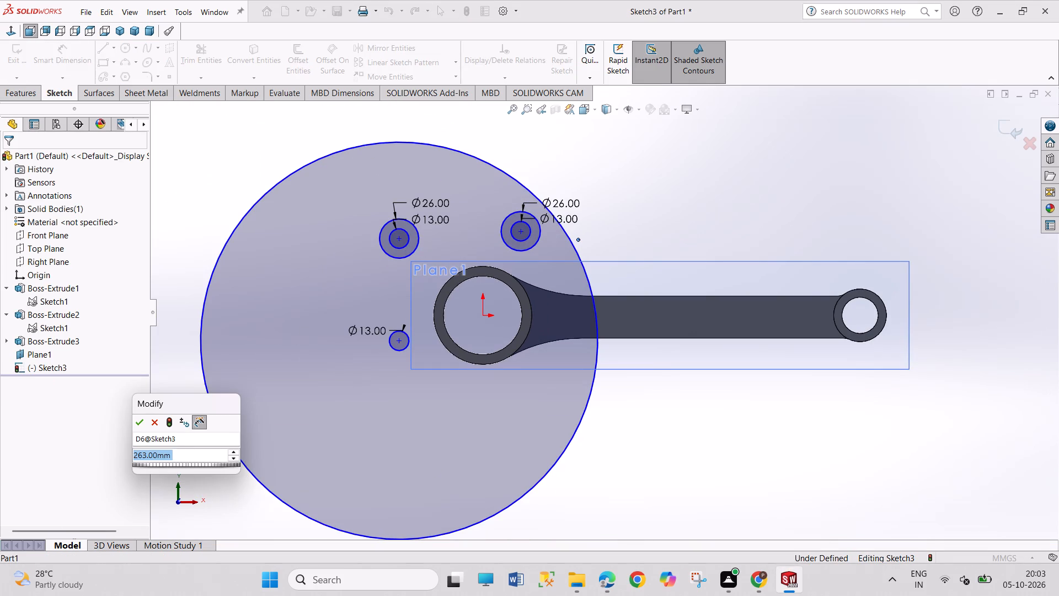
text(26)
key(Return)
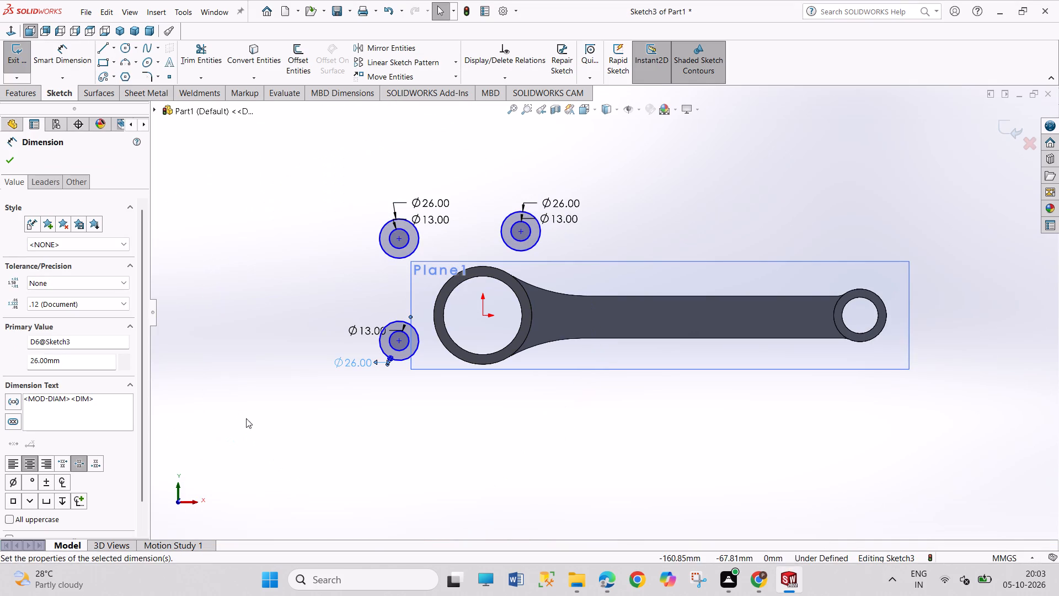
click(518, 425)
Sketch two concentric circles, about 11.3 and 18.1 mm in diameter, below the large ring in line with the upper-right pair.
scroll(534, 329, down, 2)
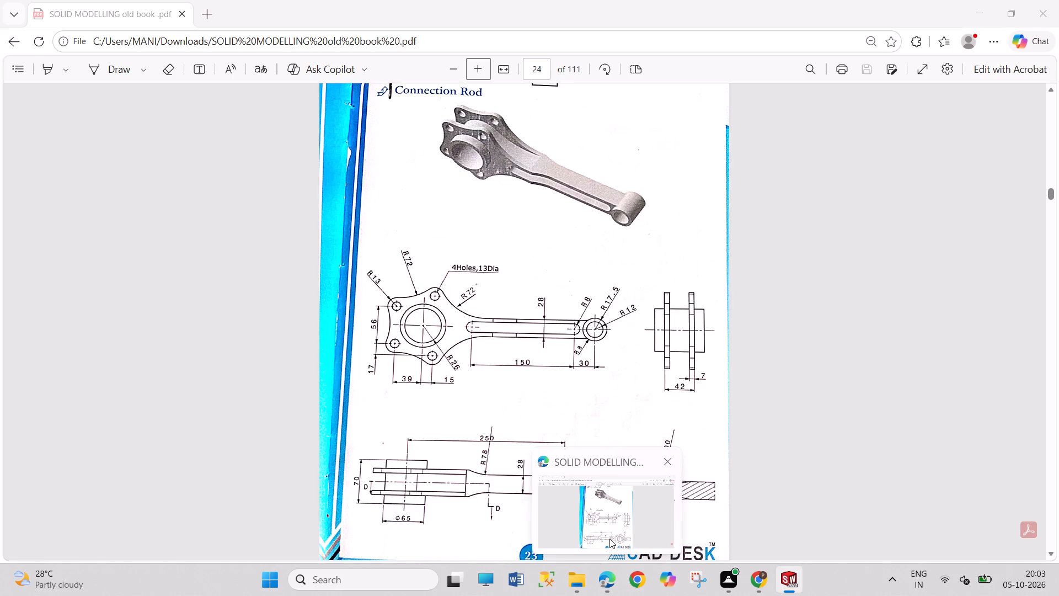
click(126, 47)
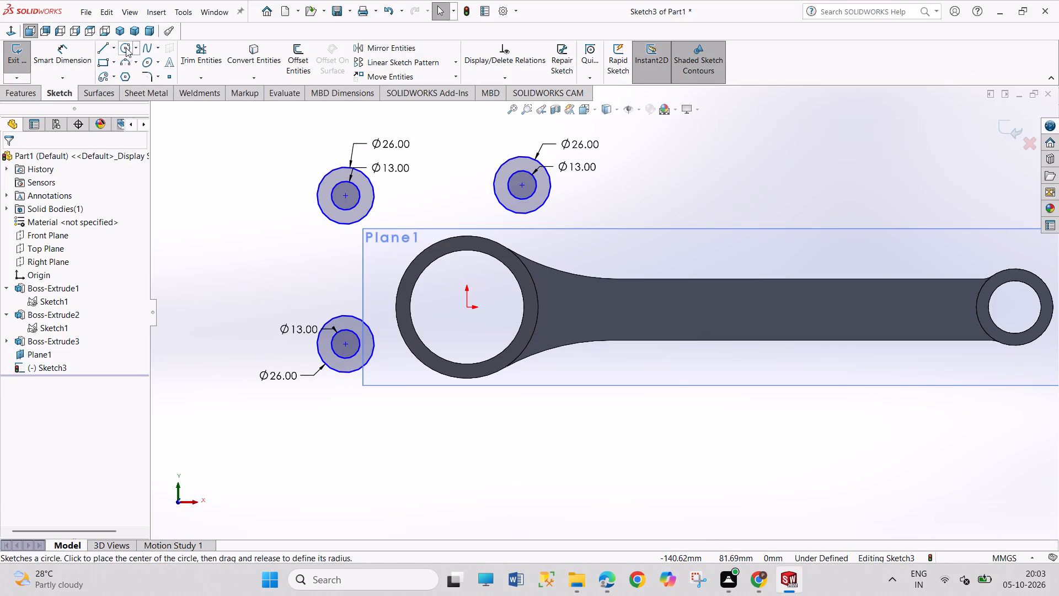
click(520, 437)
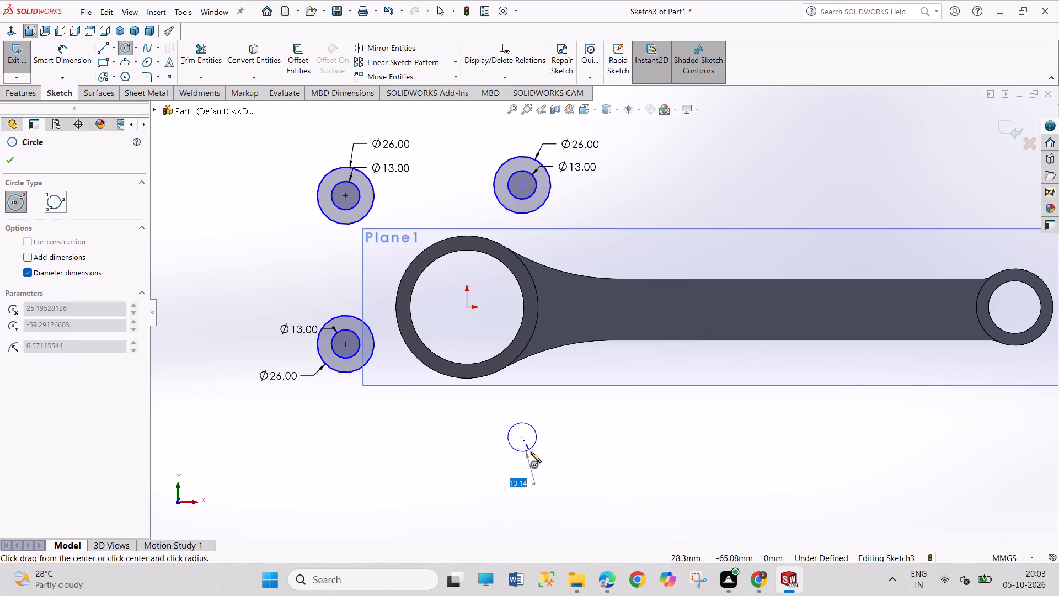
click(532, 454)
click(521, 437)
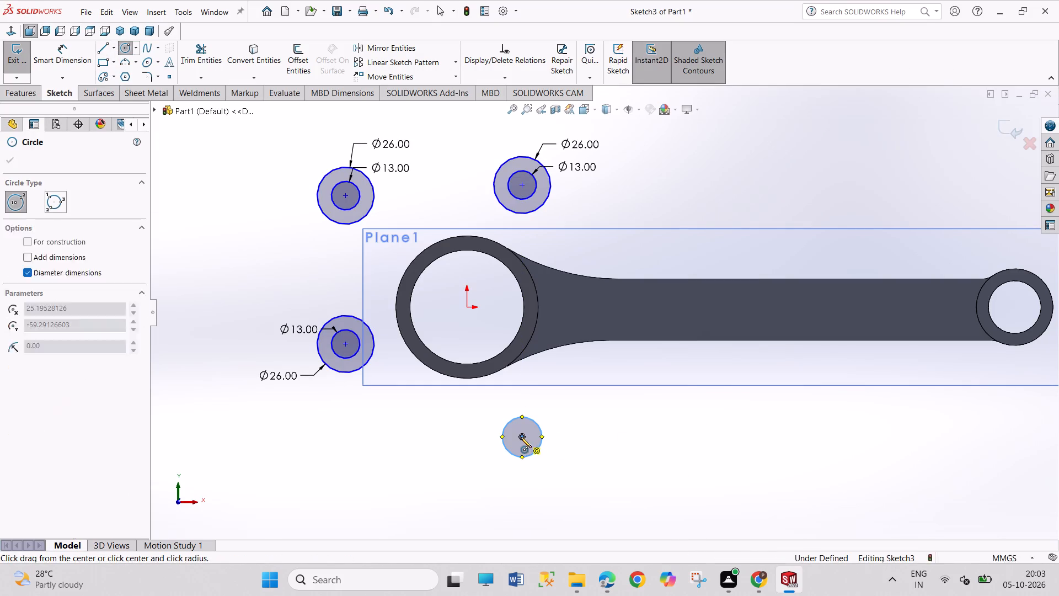
click(529, 447)
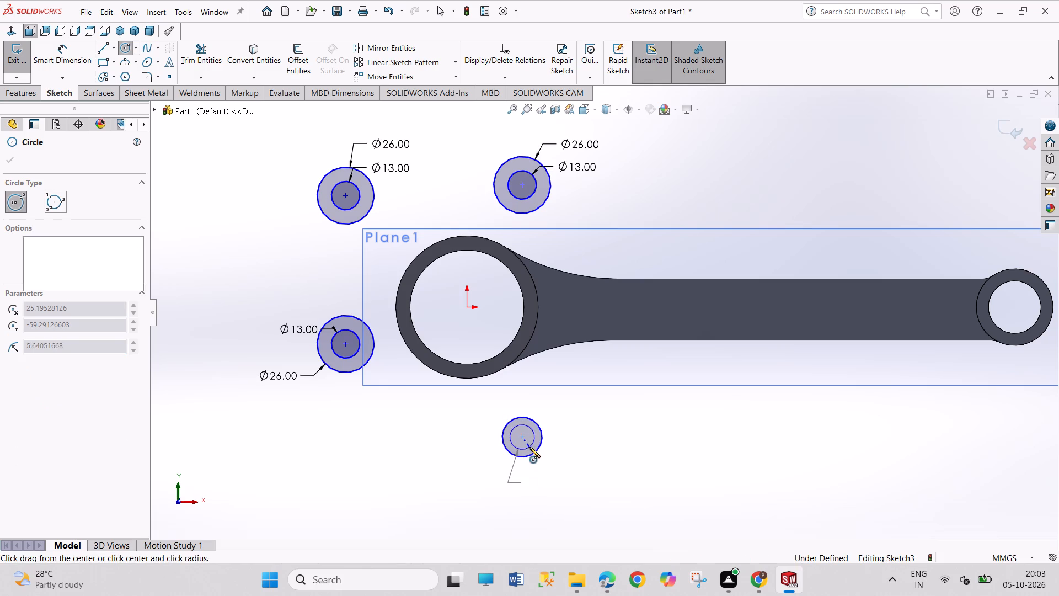
Dimension the concentric circles below the large ring with diameters of 13 mm inner and 26 mm outer.
right_drag(569, 467, 571, 405)
click(534, 429)
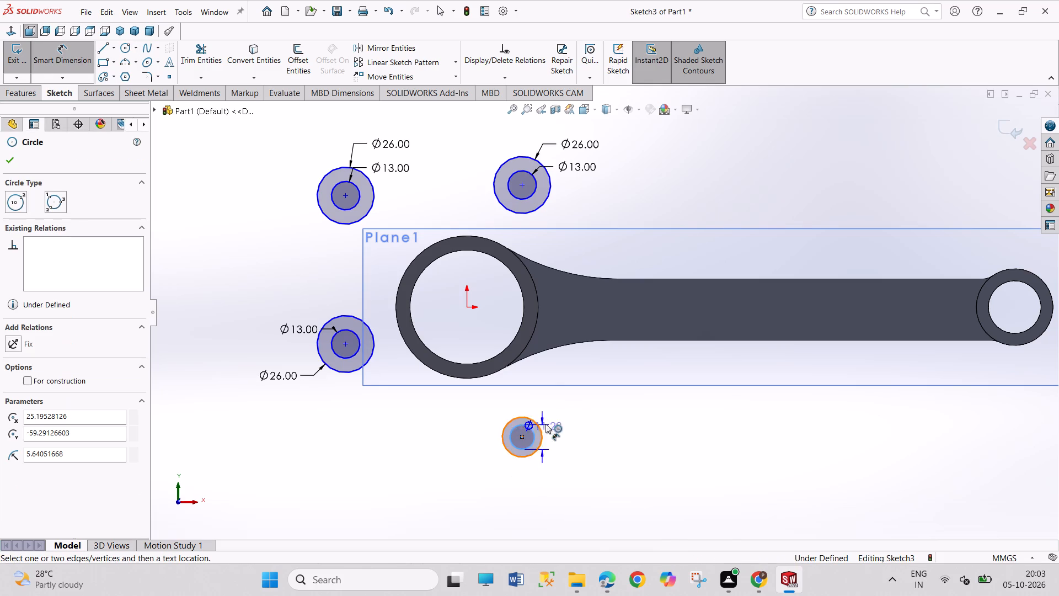
click(570, 416)
text(13)
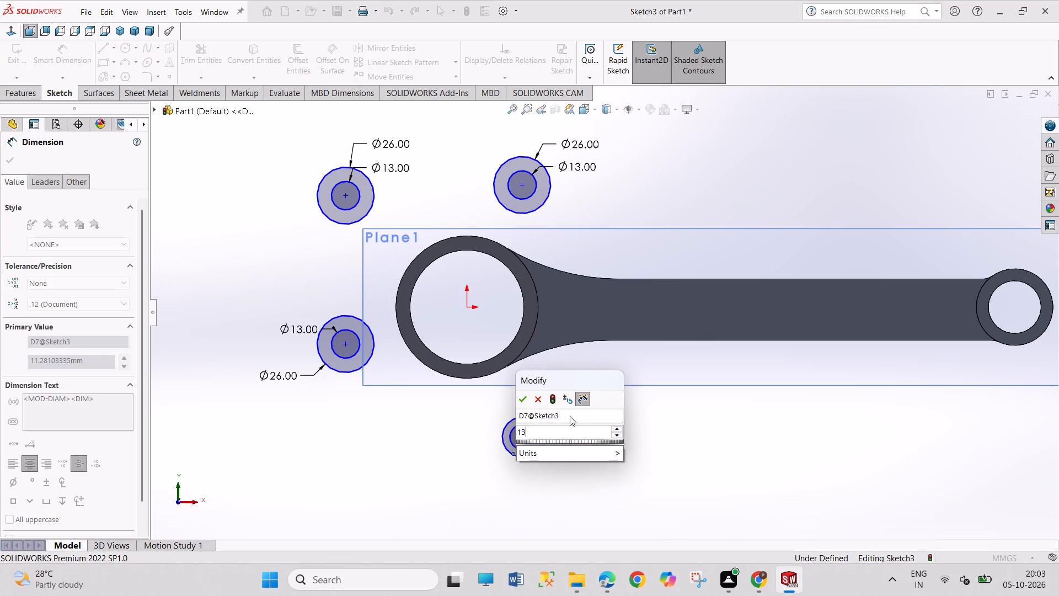
key(Return)
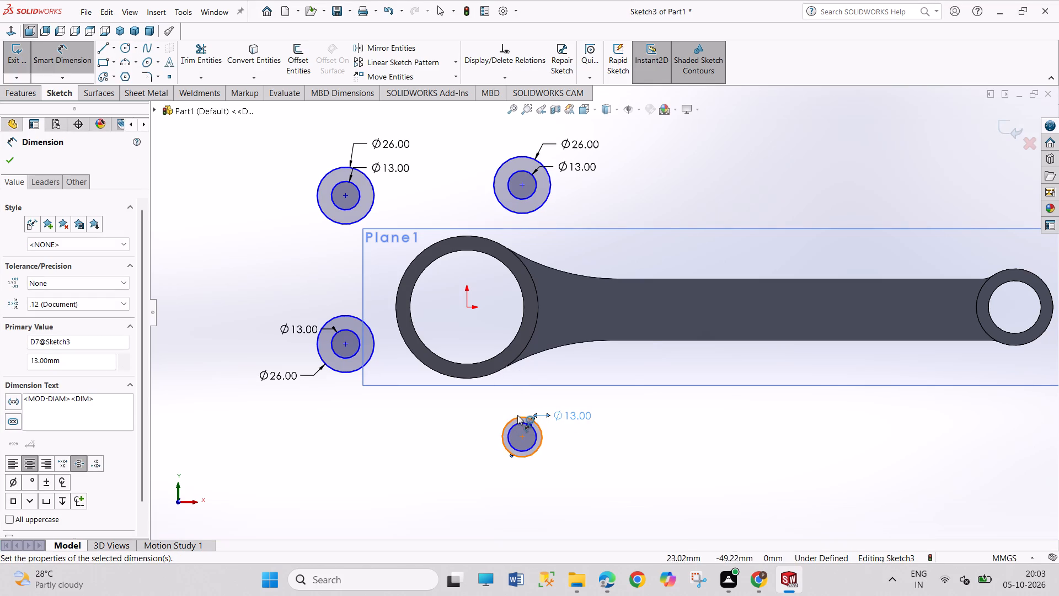
click(516, 417)
click(576, 400)
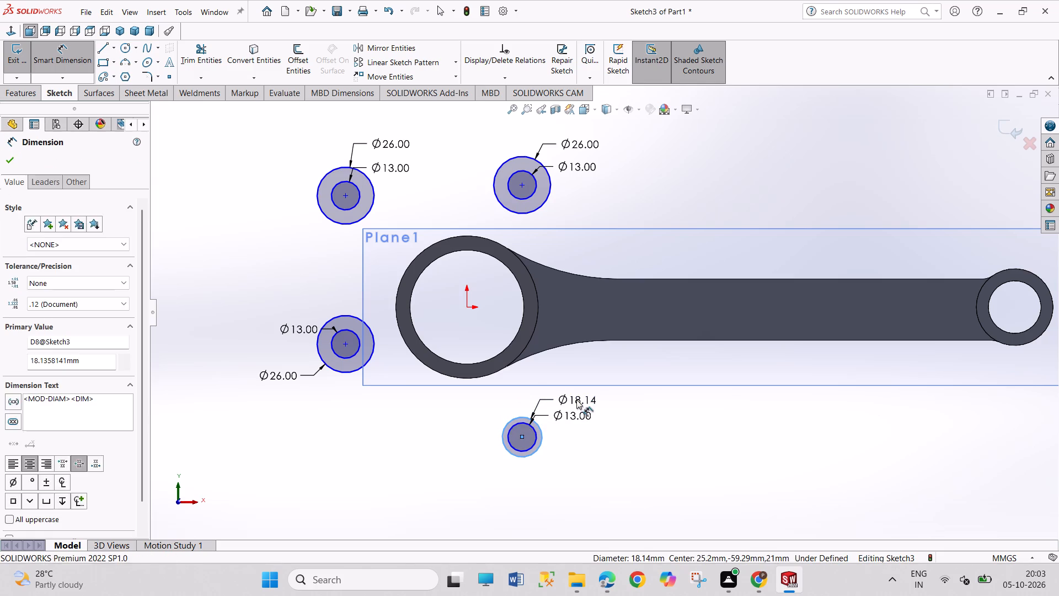
text(26)
key(Return)
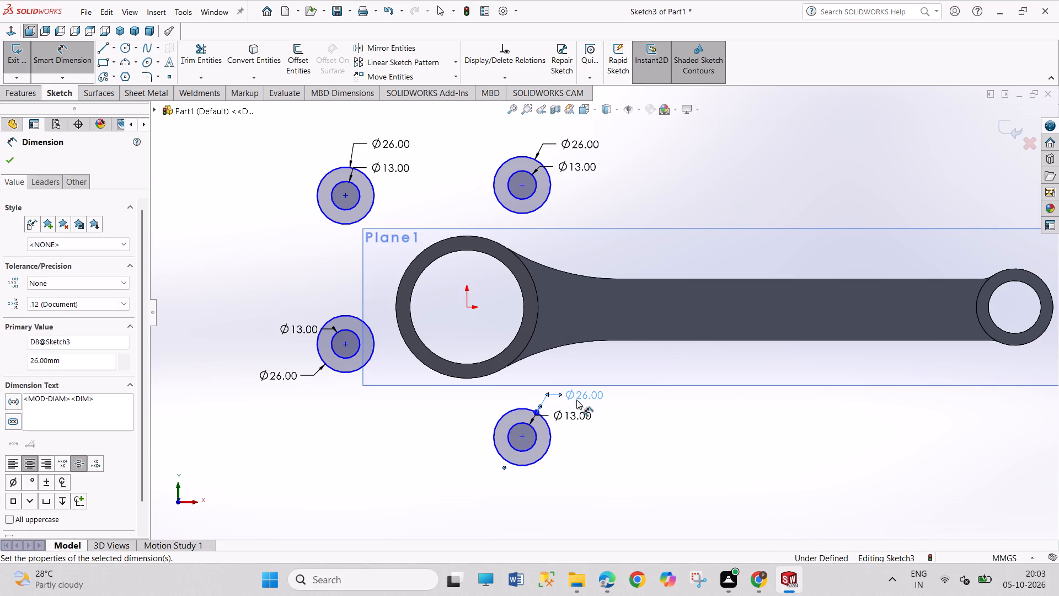
right_click(664, 462)
click(678, 494)
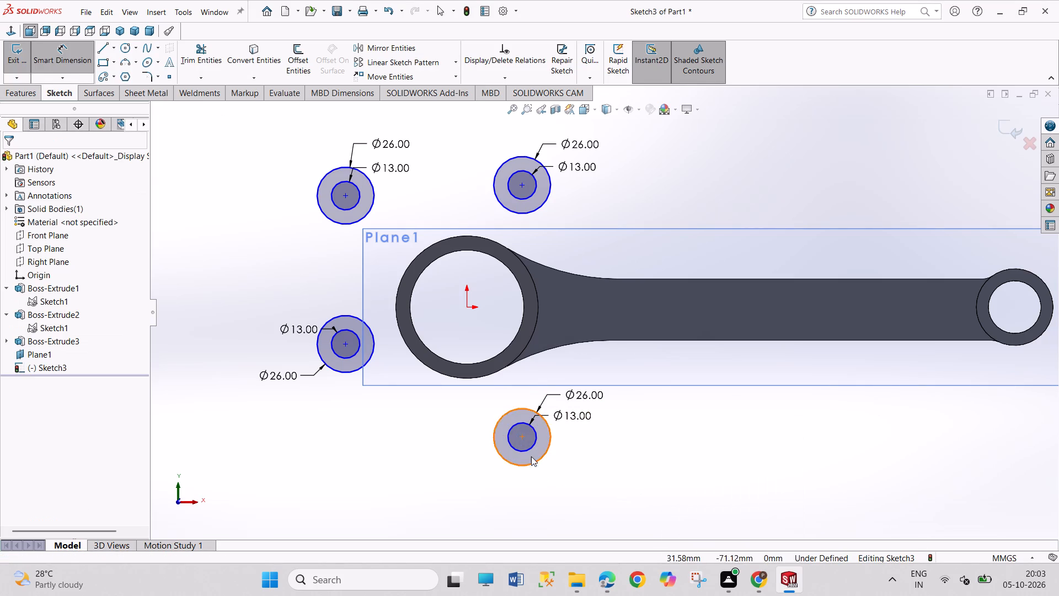
Add a vertical relation between the centers of the circle pairs directly above and below the large ring.
click(521, 438)
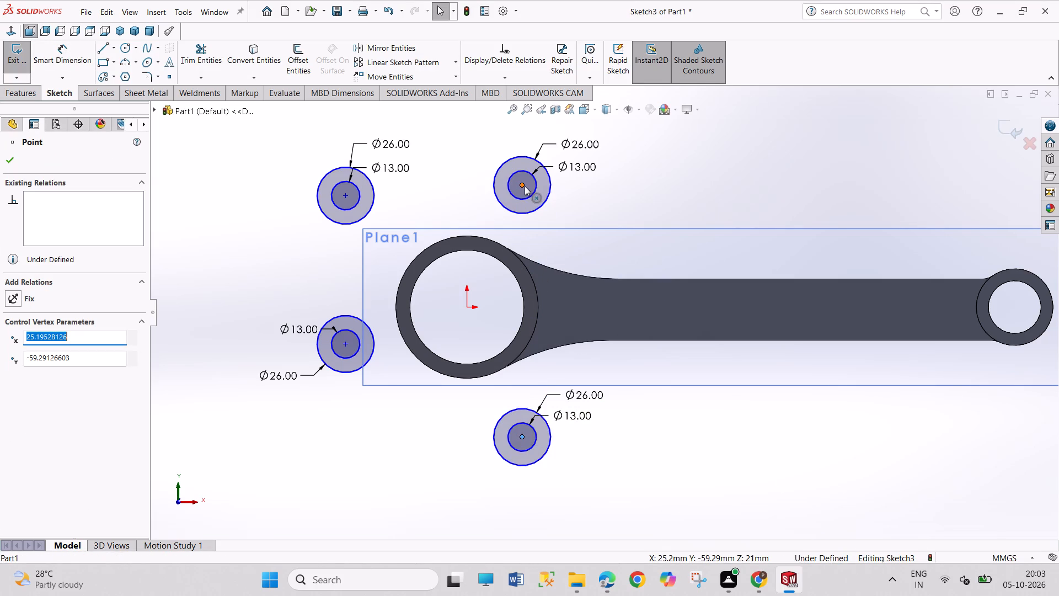
ctrl+click(522, 185)
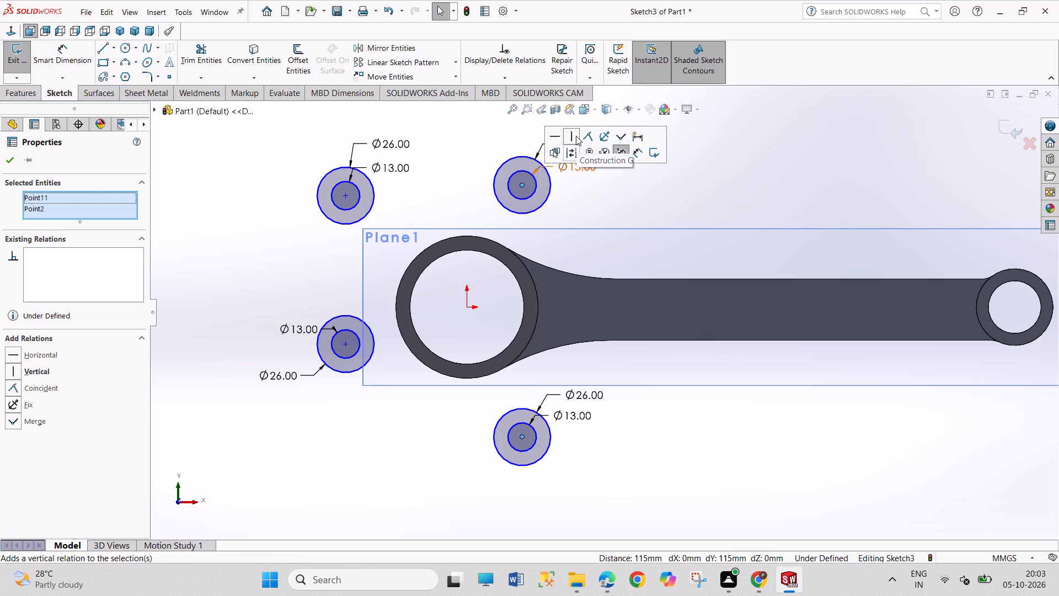
click(576, 136)
click(702, 428)
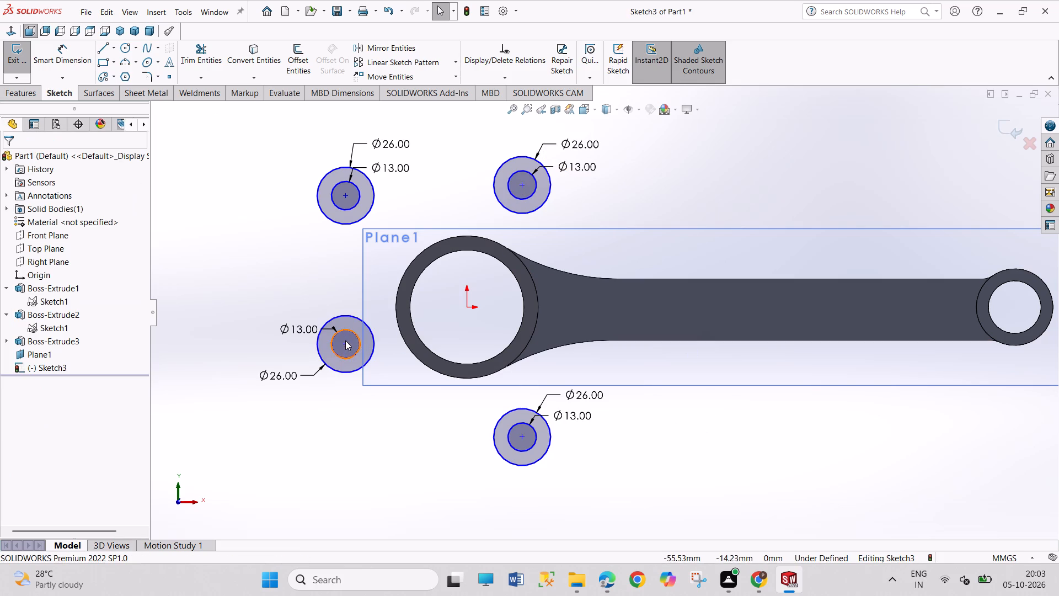
Add a vertical relation between the centers of the upper-left and lower-left circle pairs.
click(349, 345)
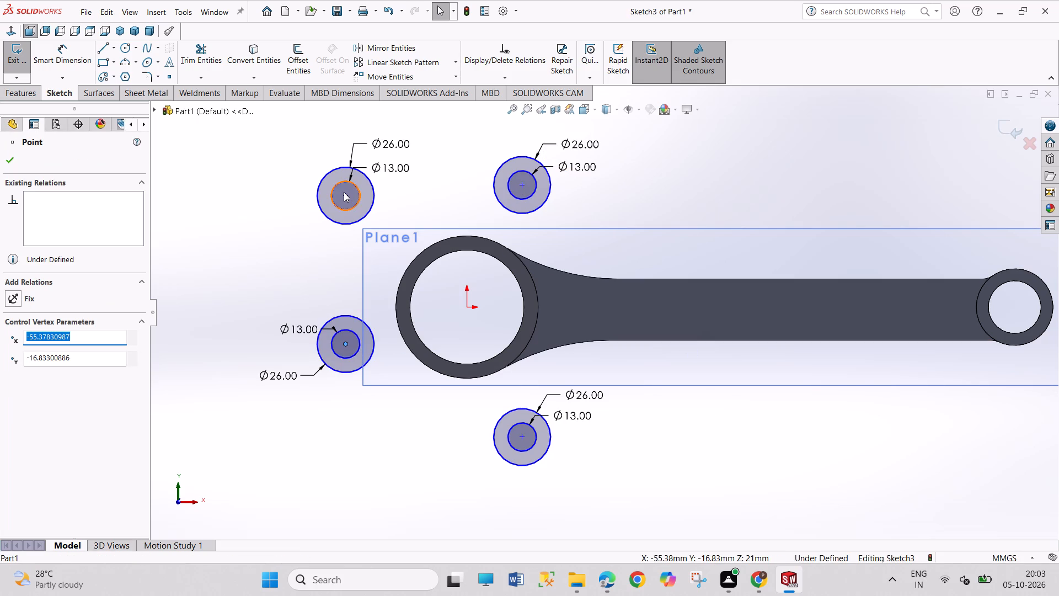
click(346, 197)
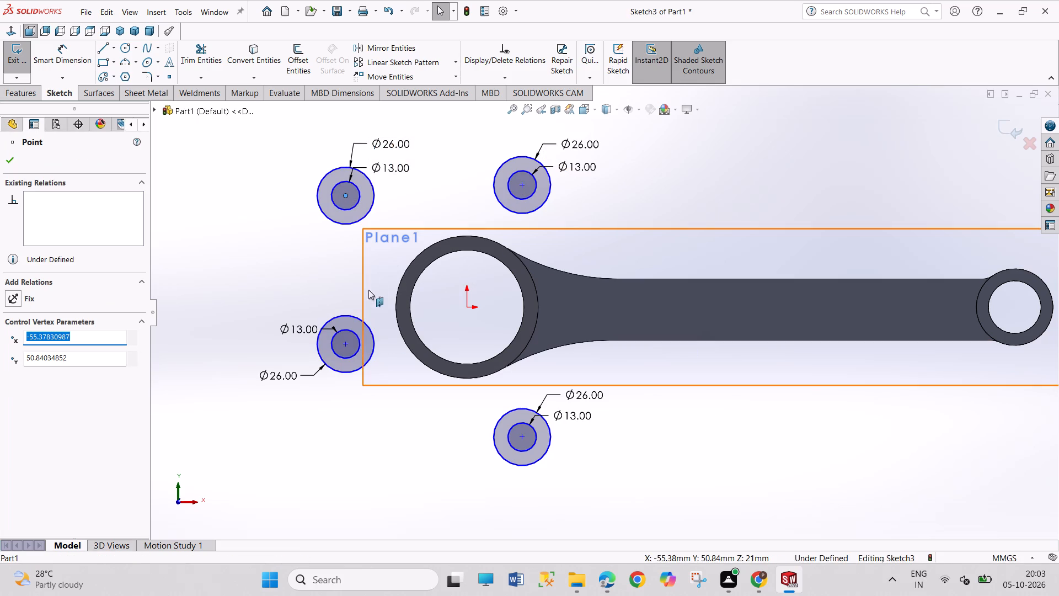
ctrl+click(345, 344)
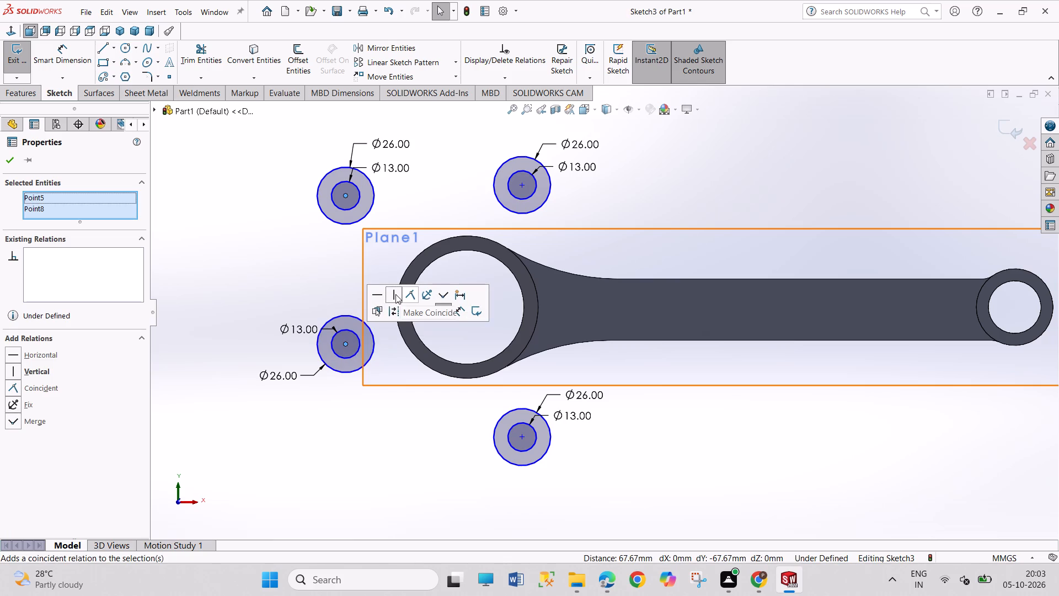
click(394, 294)
click(711, 461)
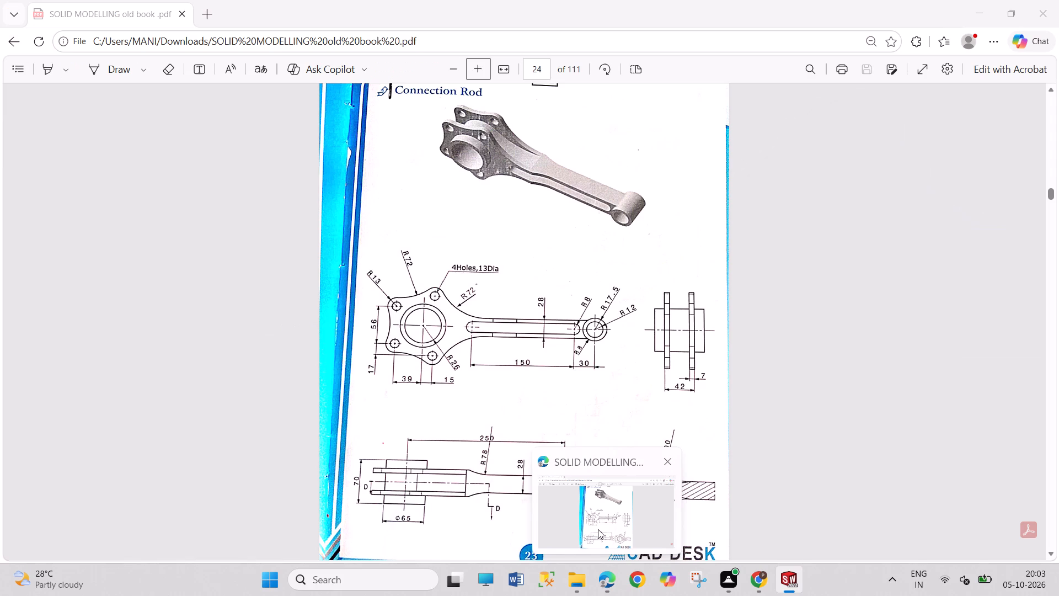
Dimension the vertical distance between the centers of the two left circle pairs as 56 mm.
right_drag(725, 496, 706, 326)
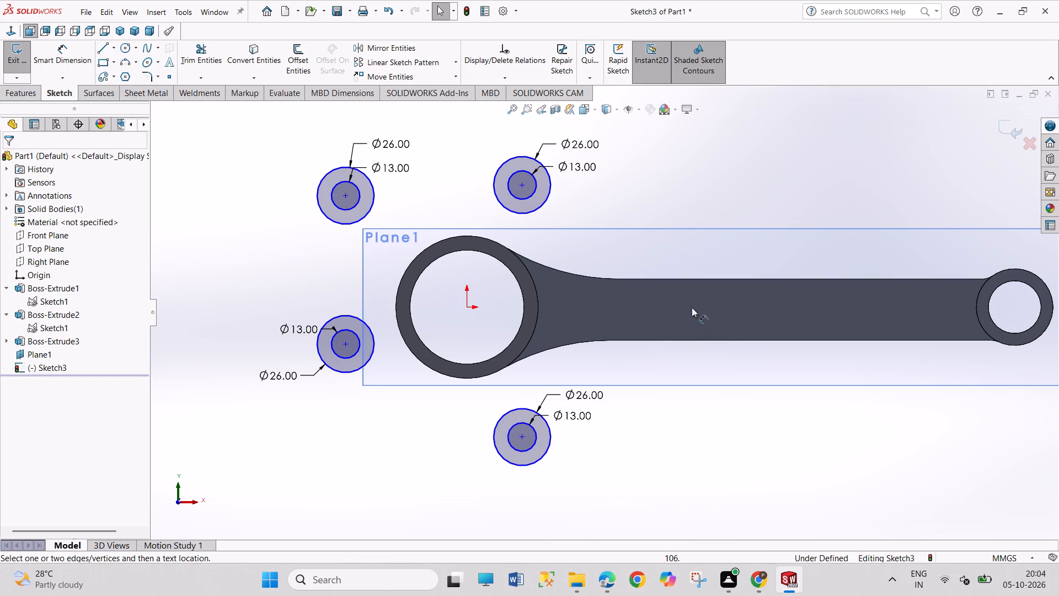
click(345, 194)
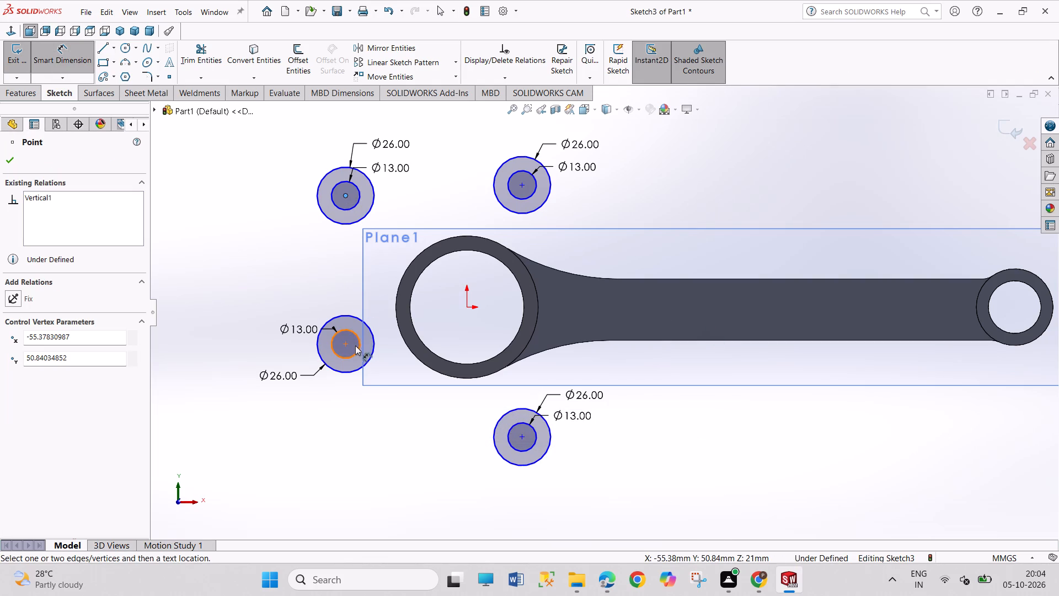
click(347, 344)
click(202, 309)
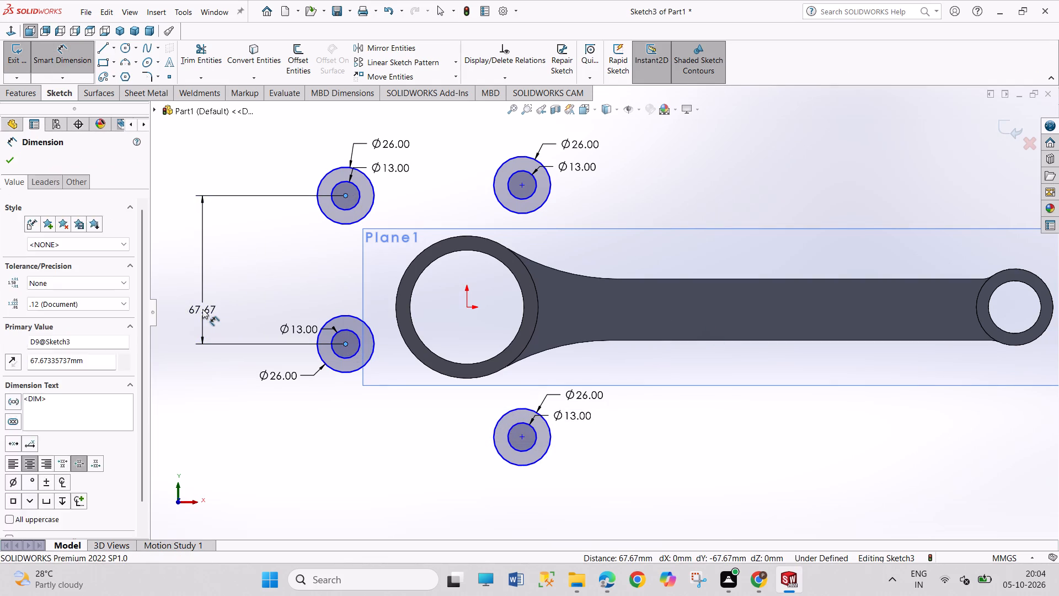
text(56)
key(Return)
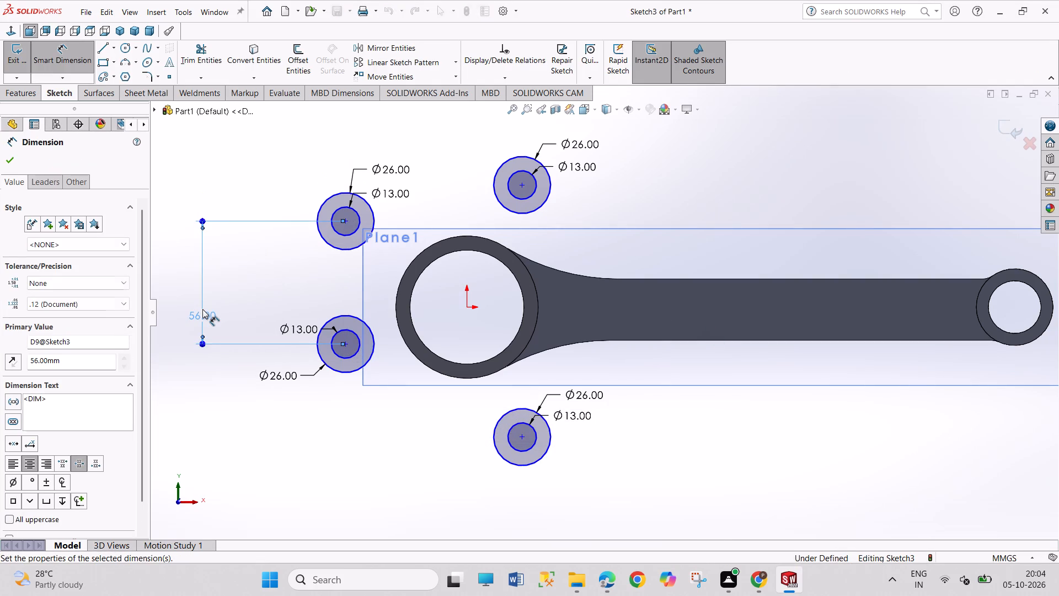
Dimension the vertical distance from the lower-left circle pair's center to the origin as 28 mm.
click(347, 344)
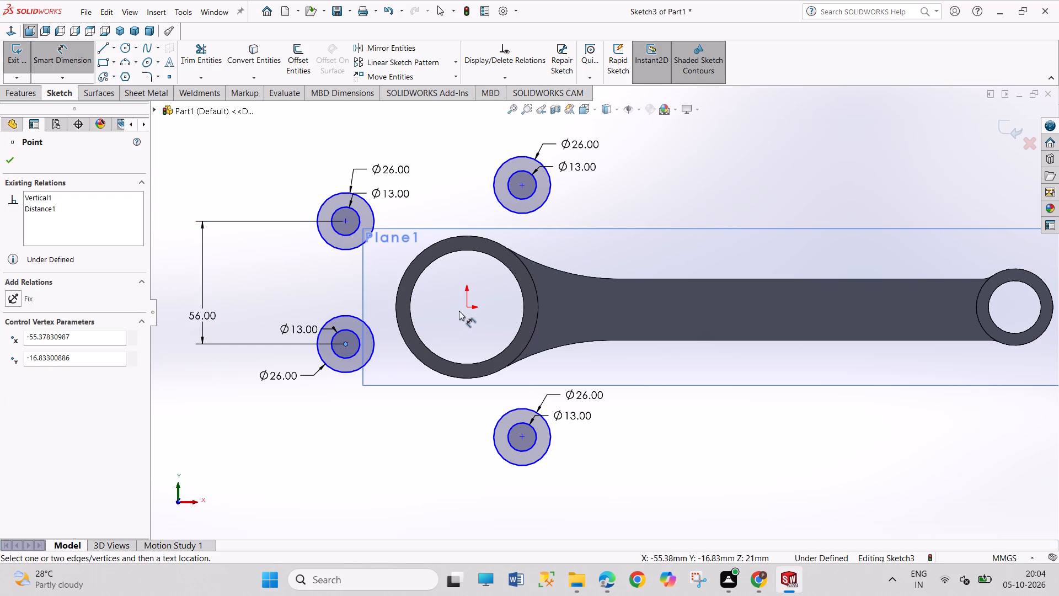
click(465, 308)
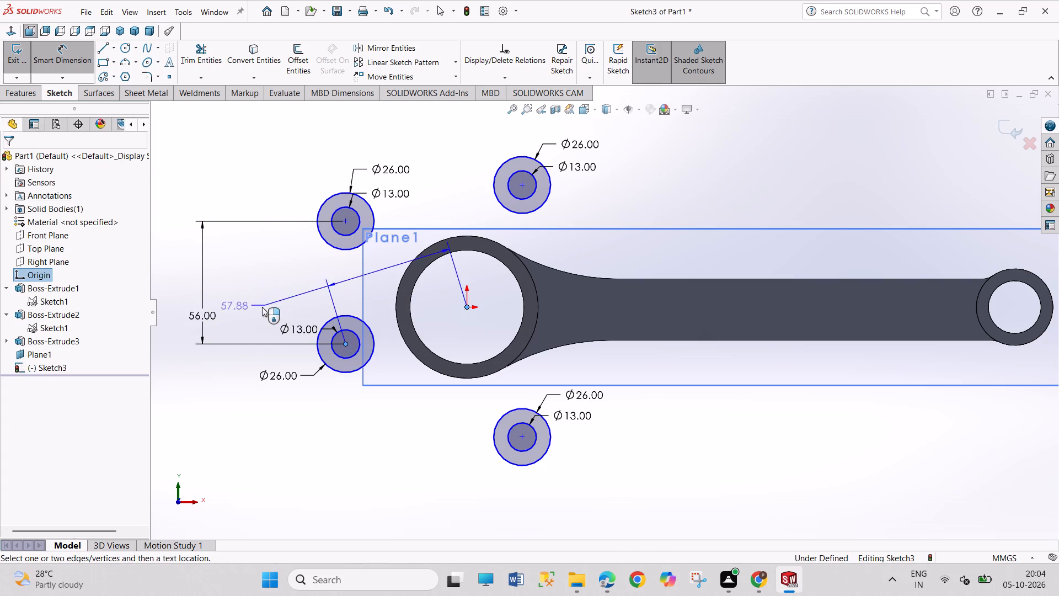
click(249, 324)
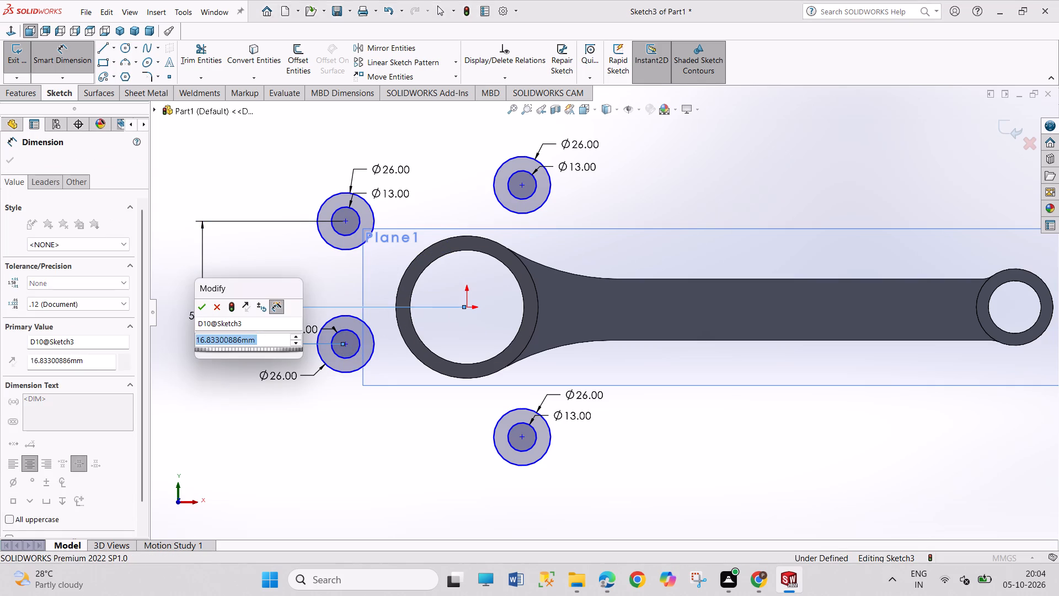
text(28)
key(Return)
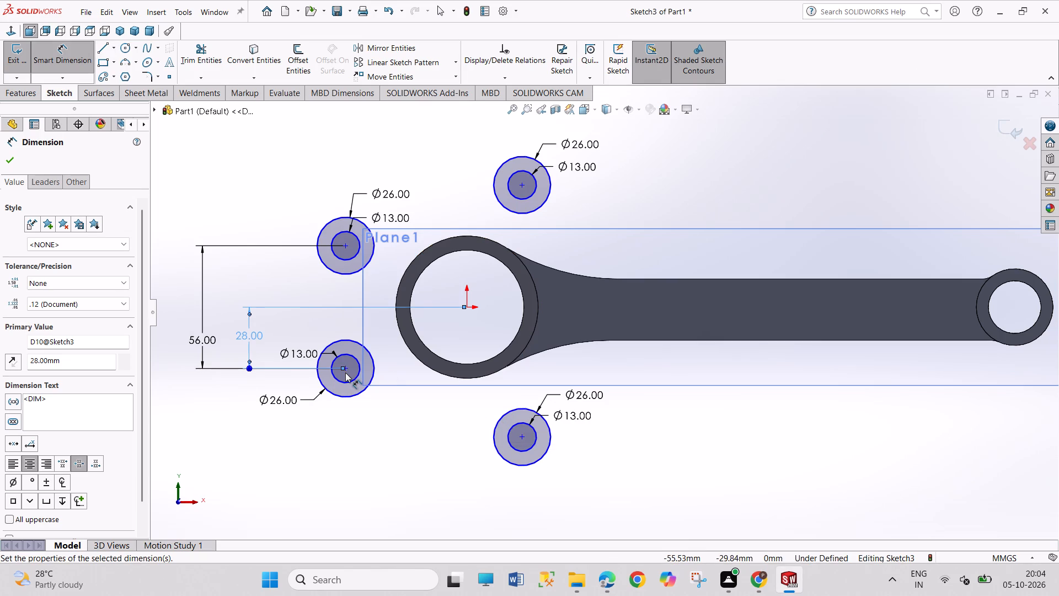
Dimension the horizontal distance from the lower-left circle pair's center to the origin as 29 mm.
click(345, 369)
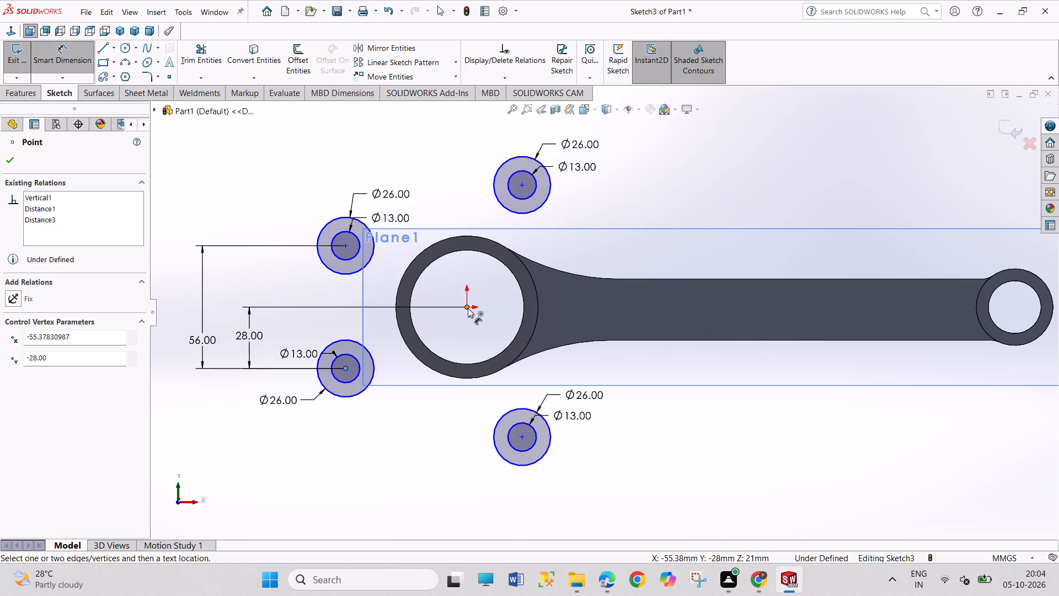
click(468, 307)
click(415, 460)
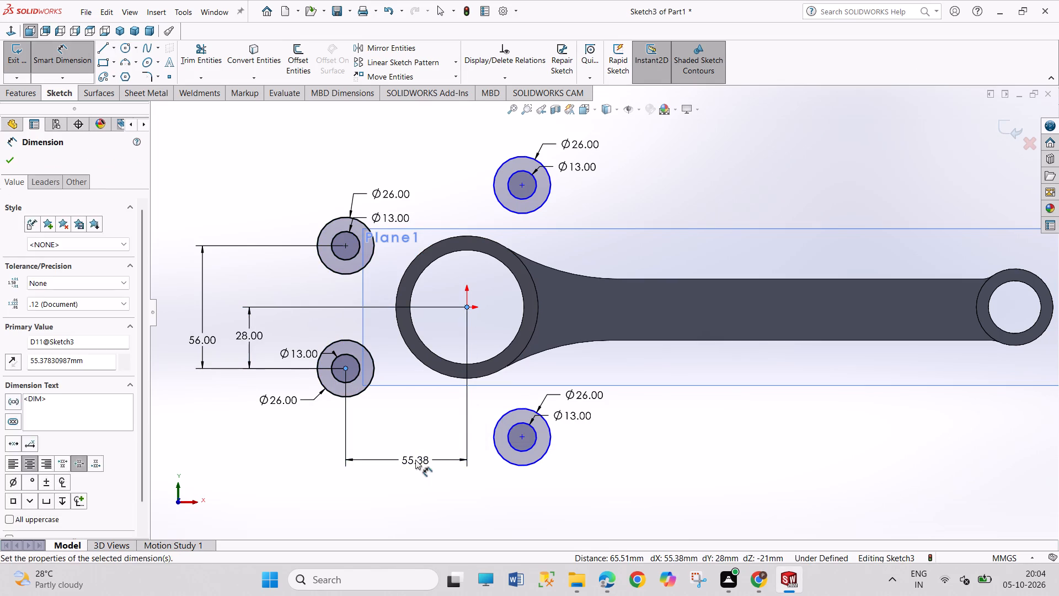
text(29)
key(Return)
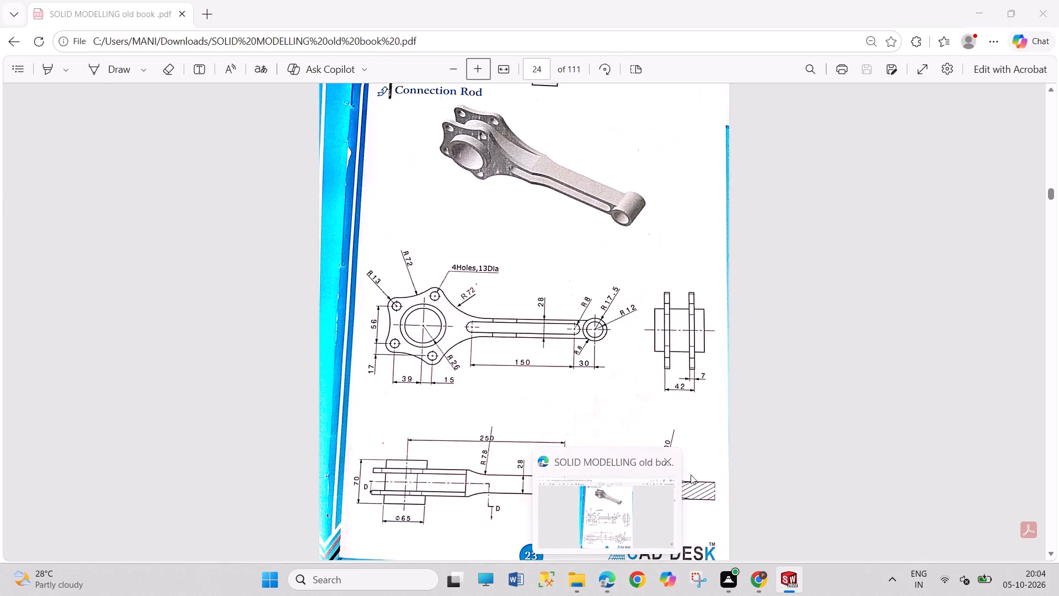
Set the horizontal distance between the lower-left circle pair's center and the origin to 39 mm.
right_click(687, 459)
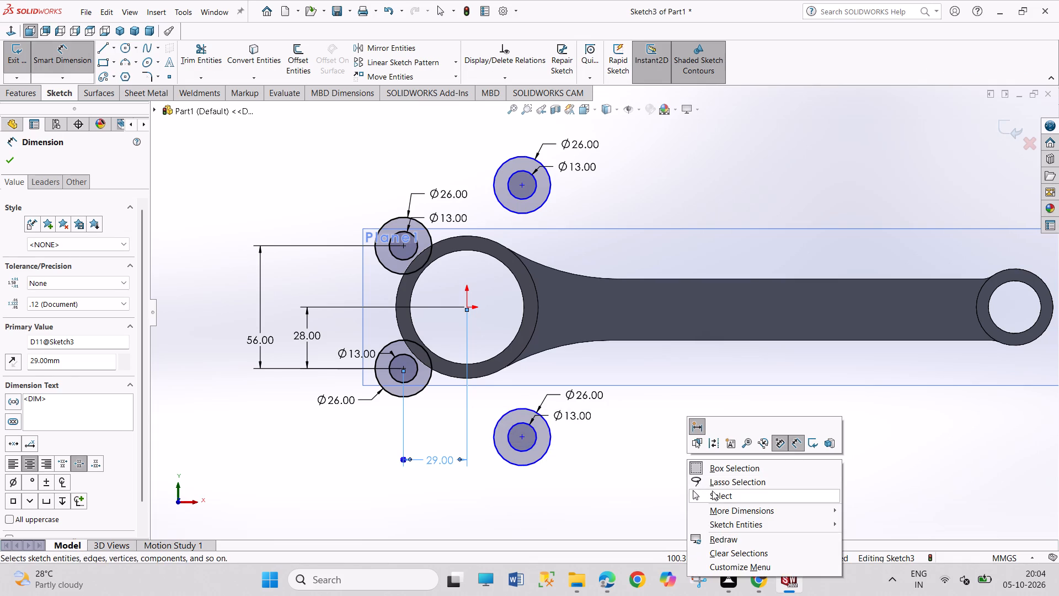
drag(712, 491, 707, 492)
double_click(440, 462)
drag(453, 461, 421, 460)
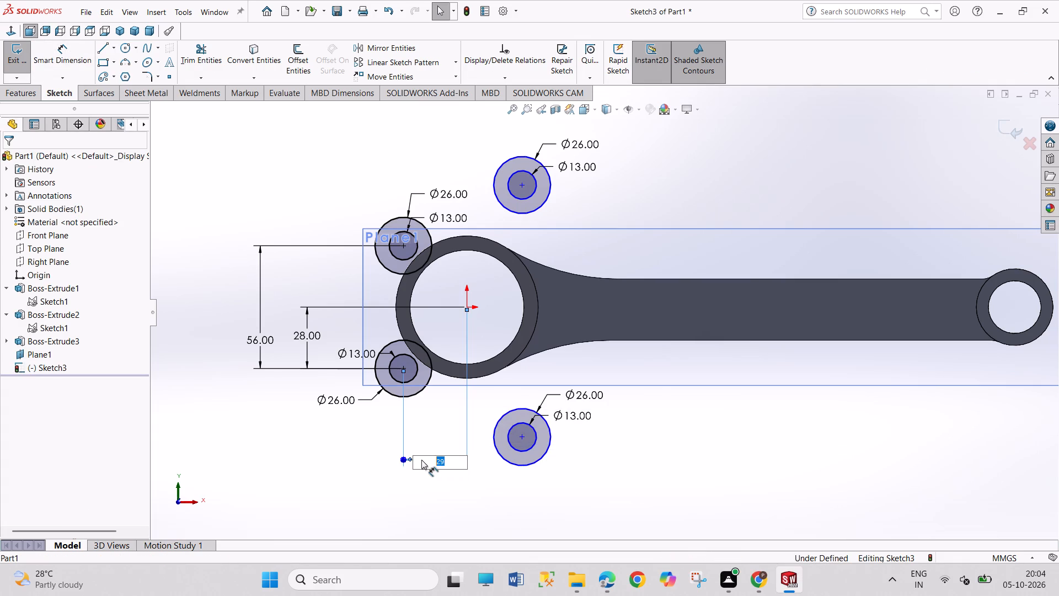
text(39)
key(Return)
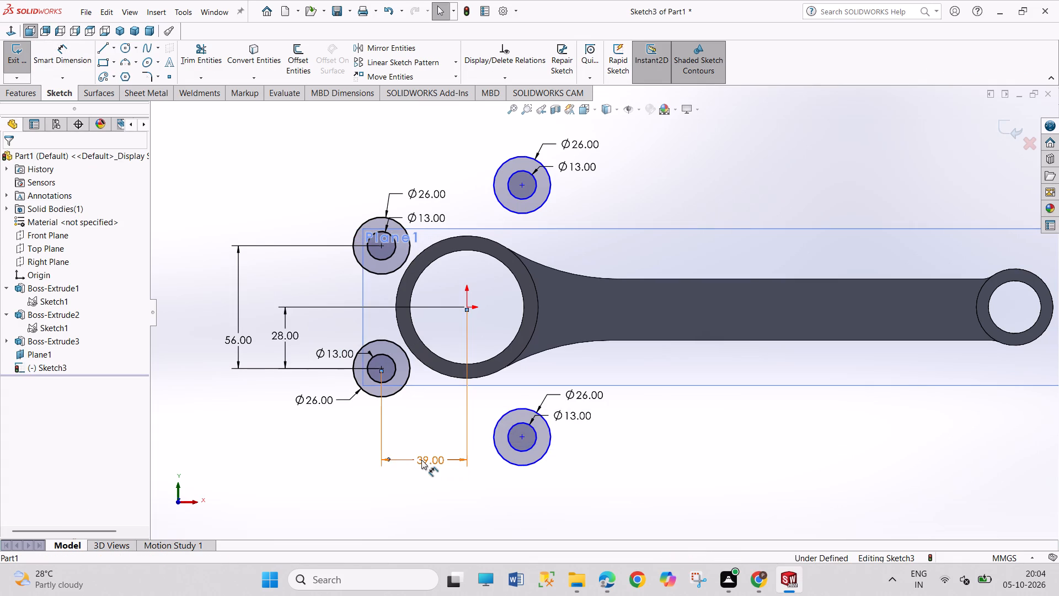
click(645, 456)
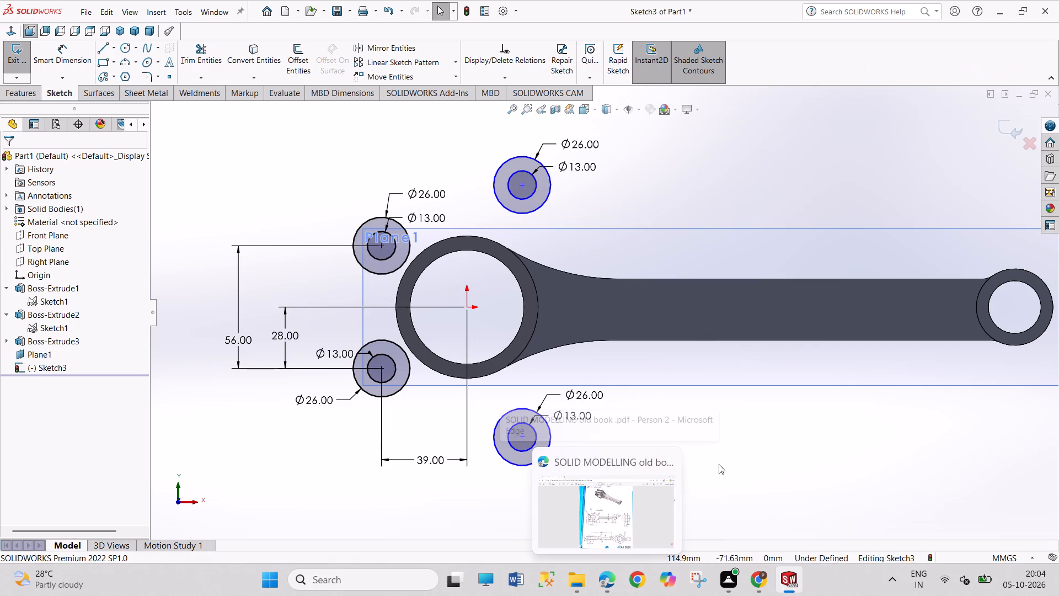
Dimension the horizontal distance from the origin to the center of the circle pair below the large ring as 15 mm.
right_drag(719, 464, 716, 349)
click(521, 438)
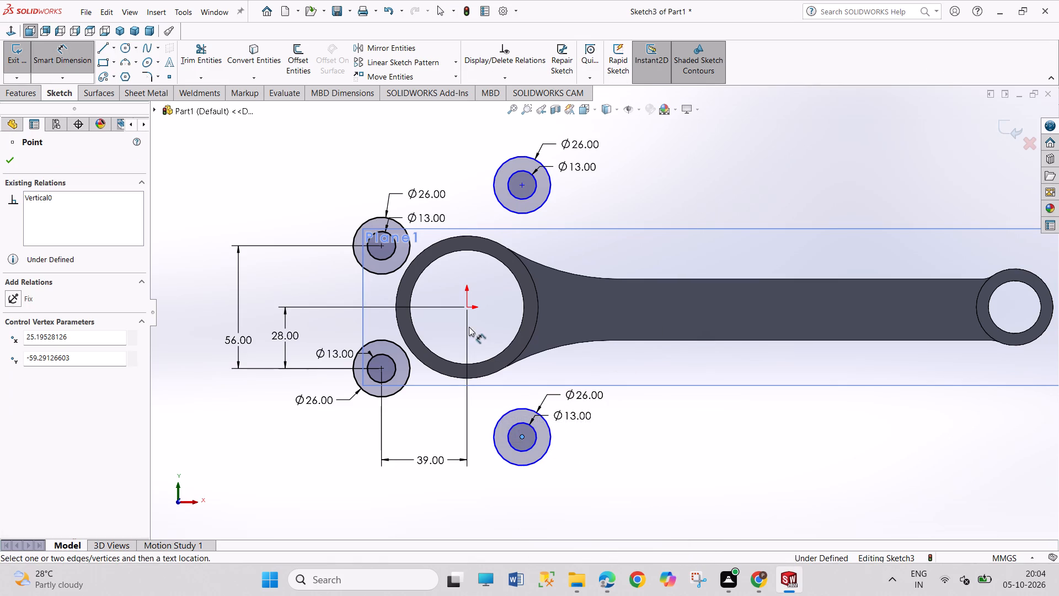
click(468, 305)
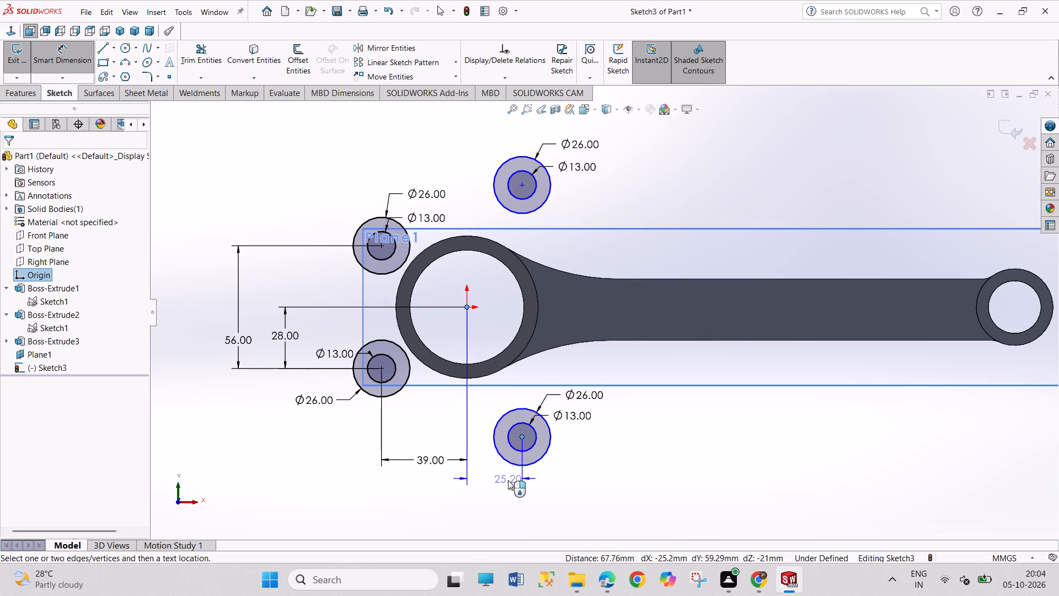
click(508, 480)
text(15)
key(Return)
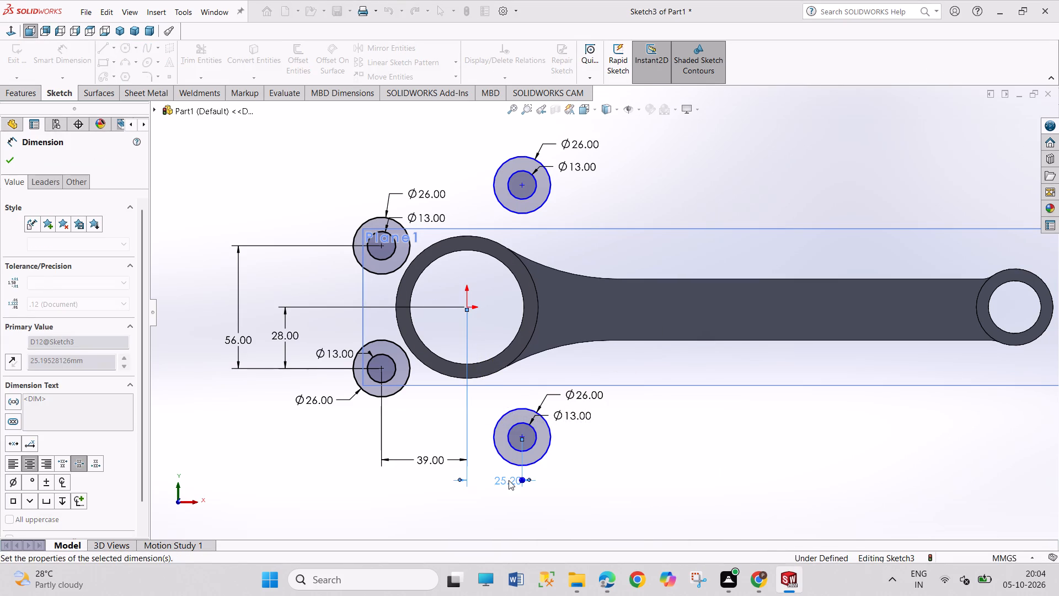
right_click(568, 438)
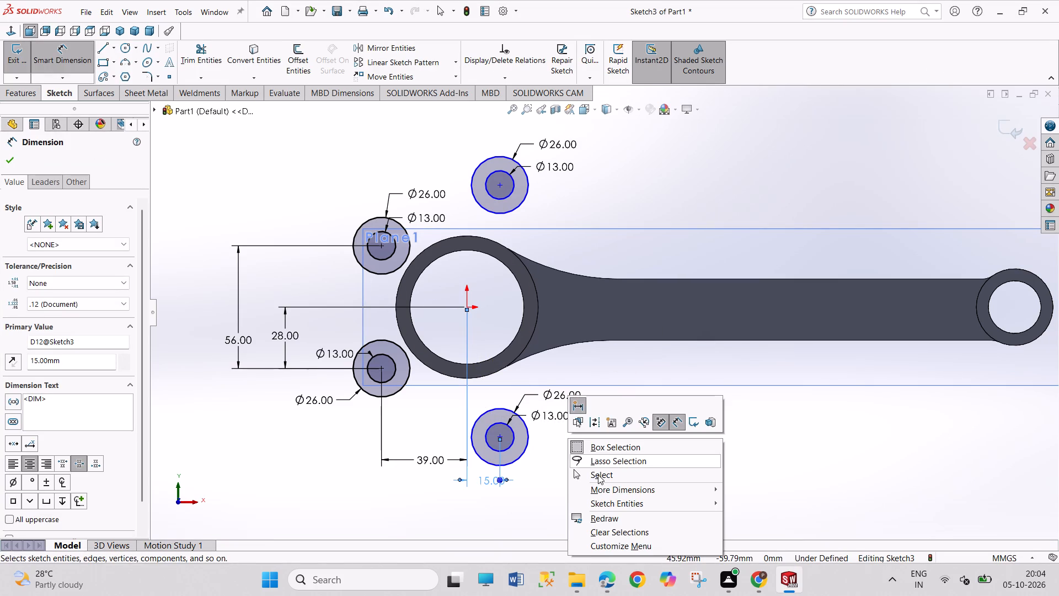
click(598, 475)
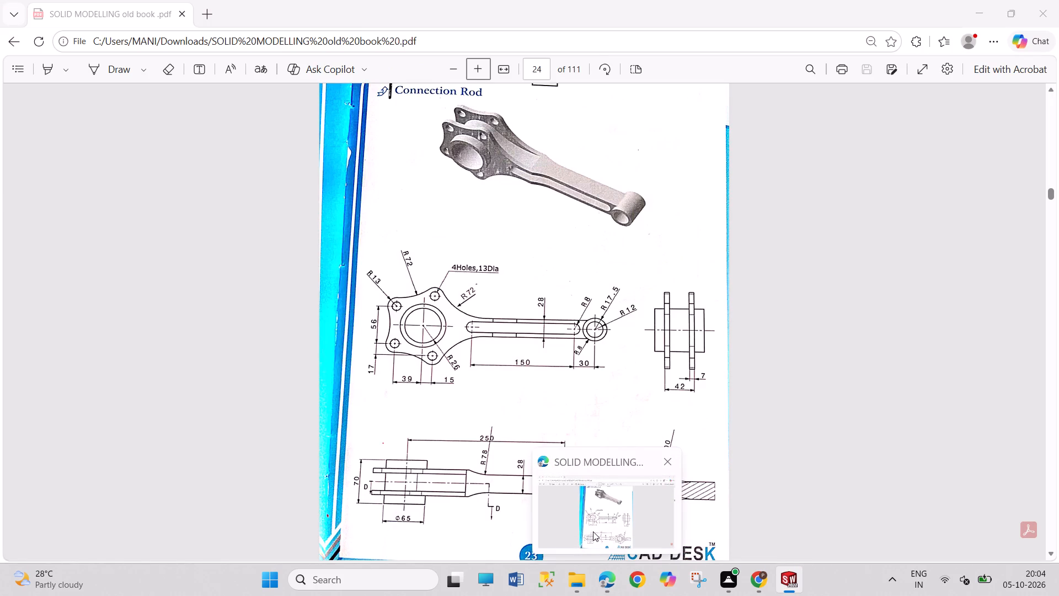
Dimension the vertical distance between the centers of the lower-left pair and the pair below the large ring as 17 mm.
right_drag(417, 508, 409, 408)
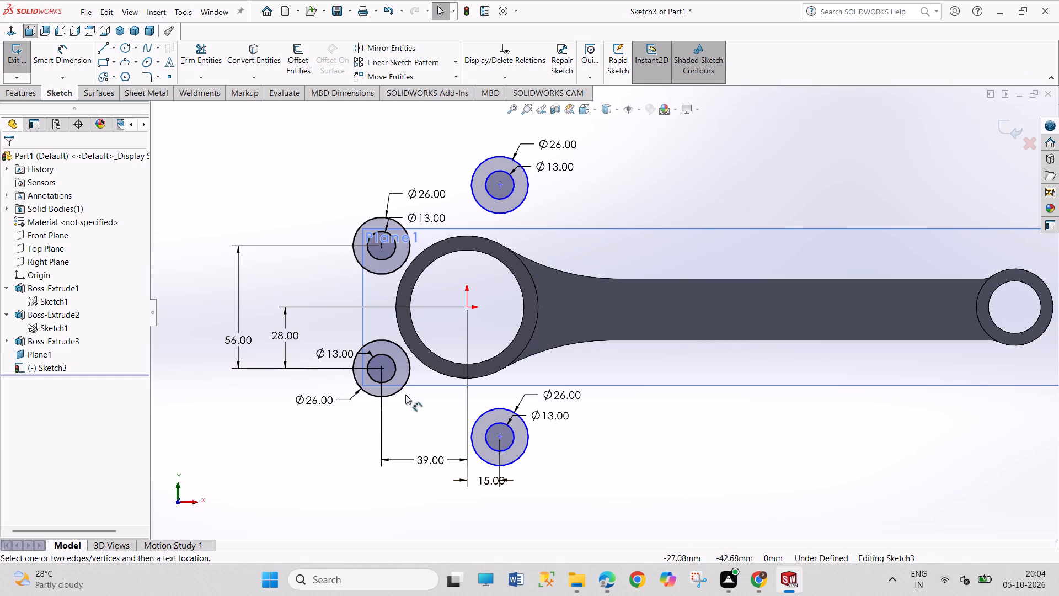
click(379, 369)
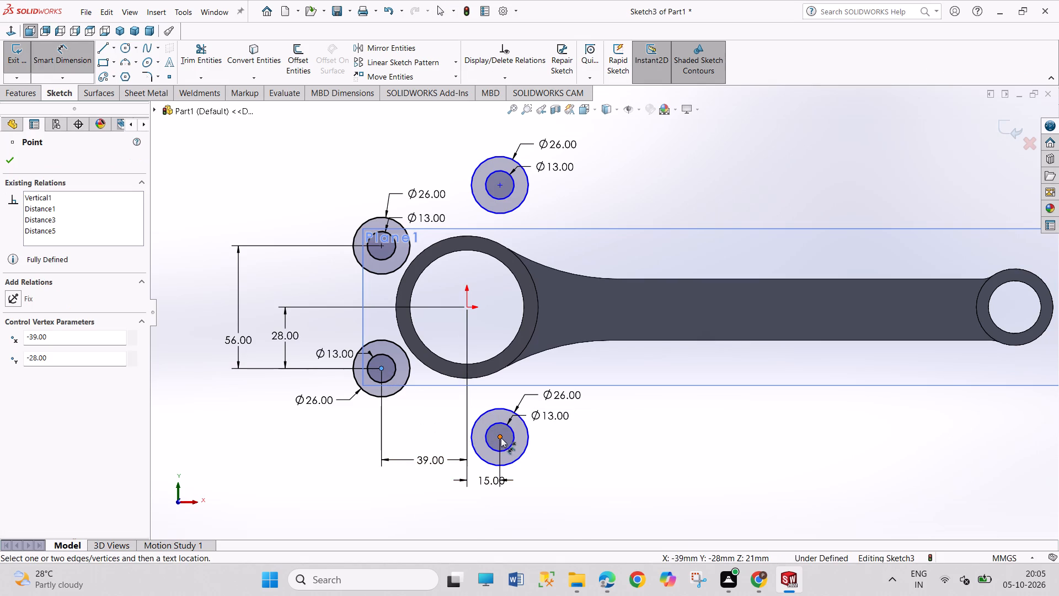
click(501, 438)
click(345, 423)
key(1)
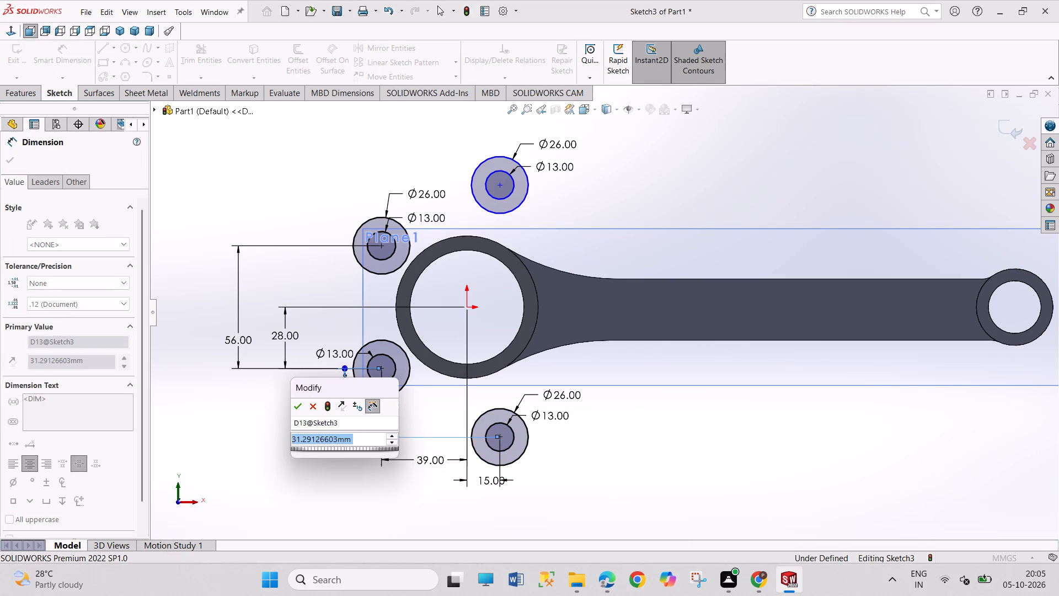
key(7)
key(Return)
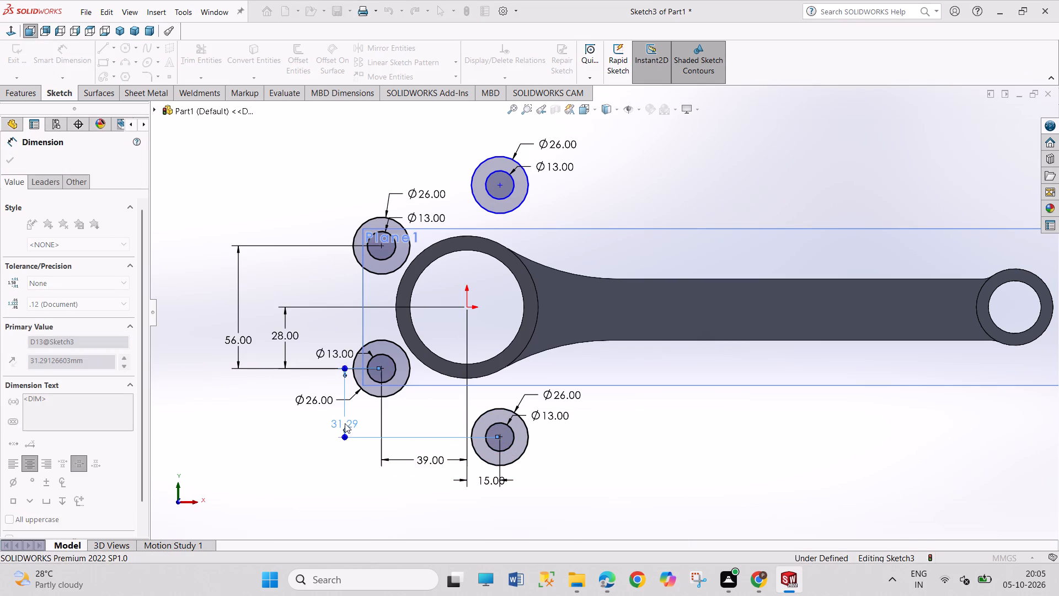
Dimension the vertical distance between the centers of the upper-left pair and the pair above the large ring as 17 mm.
click(382, 245)
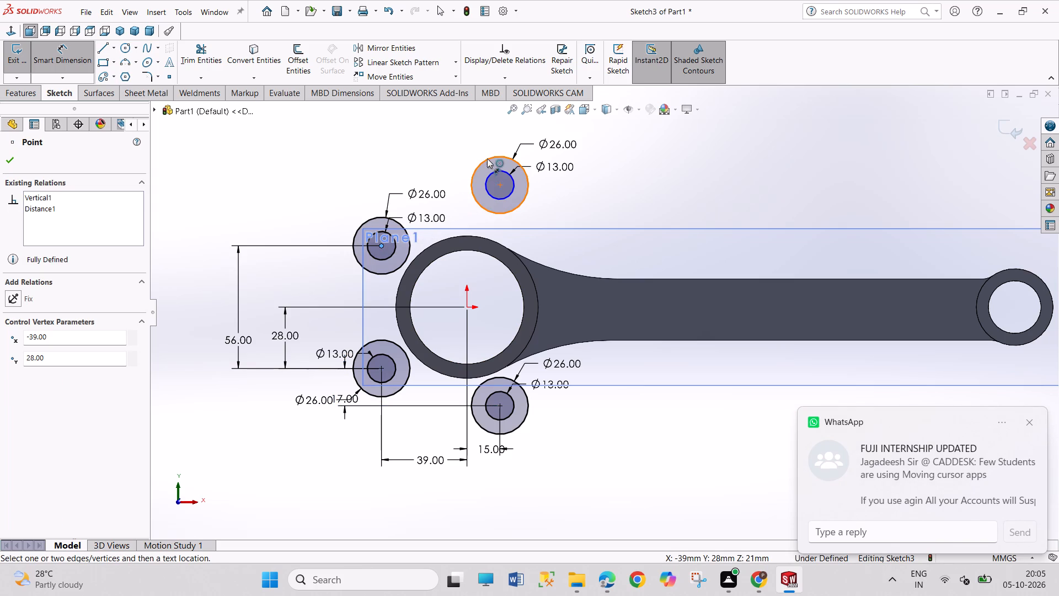
click(499, 185)
click(334, 218)
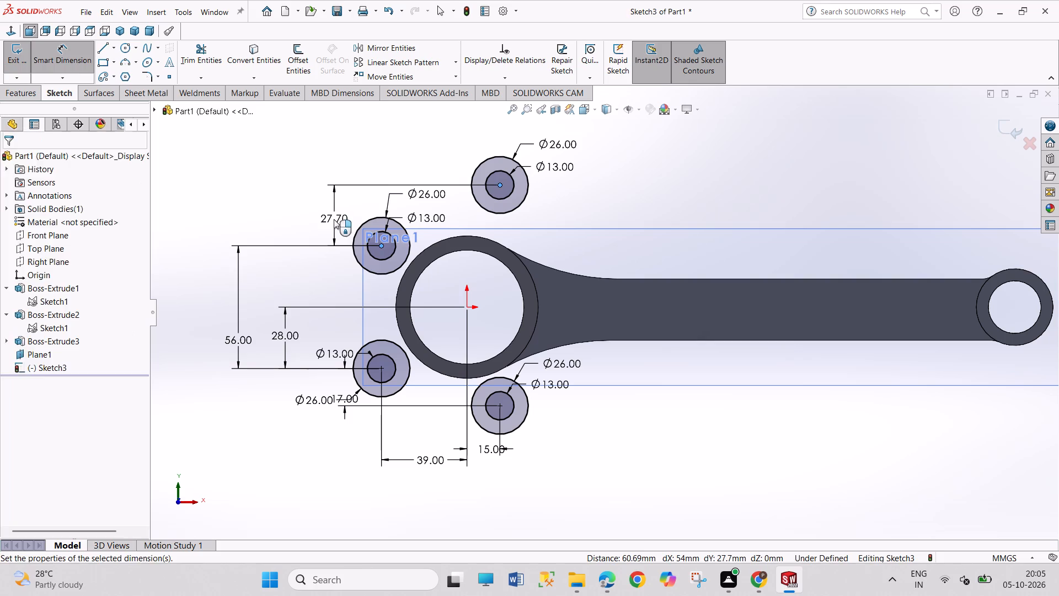
text(17)
key(Return)
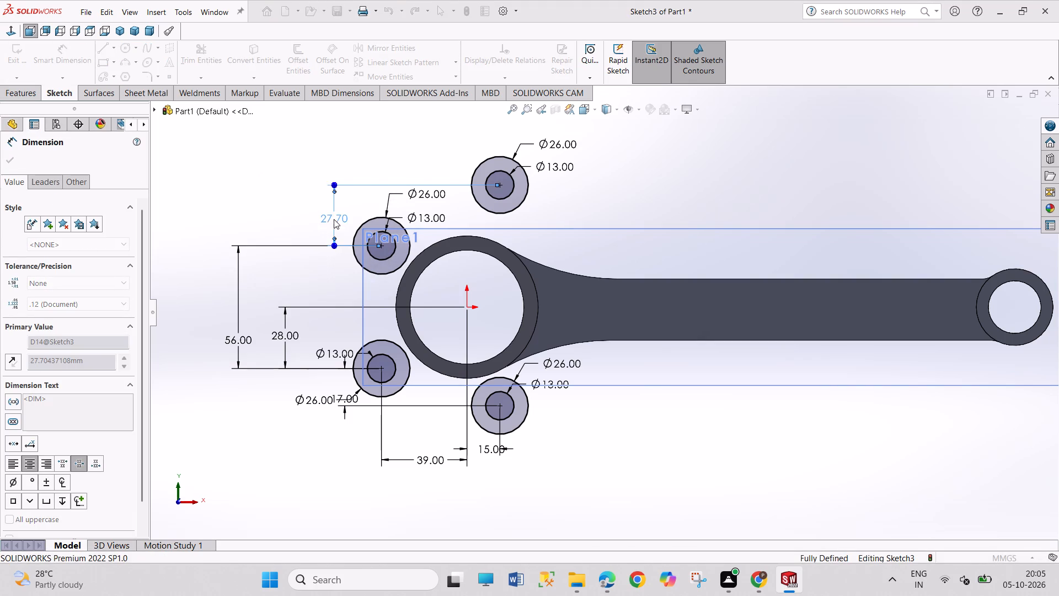
right_click(676, 446)
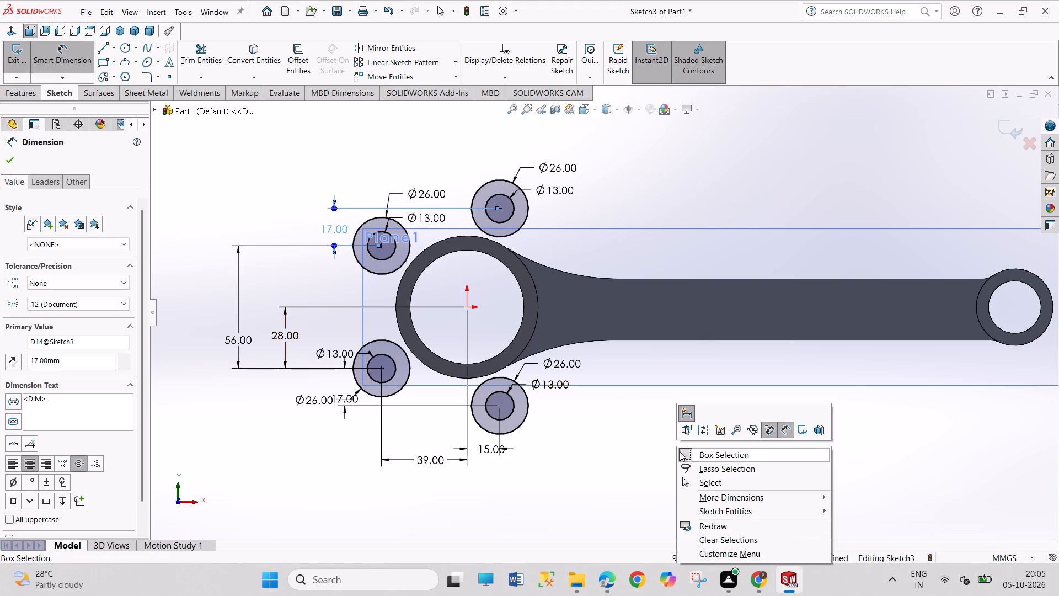
click(701, 483)
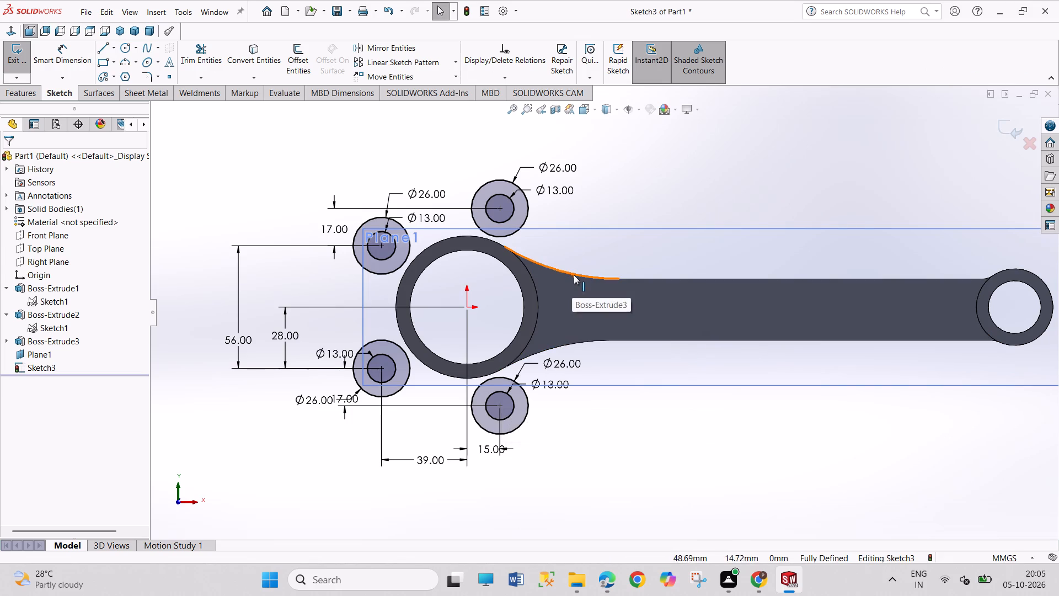
Convert the upper curved edge between the large ring and the rod shank into a sketch arc.
click(574, 275)
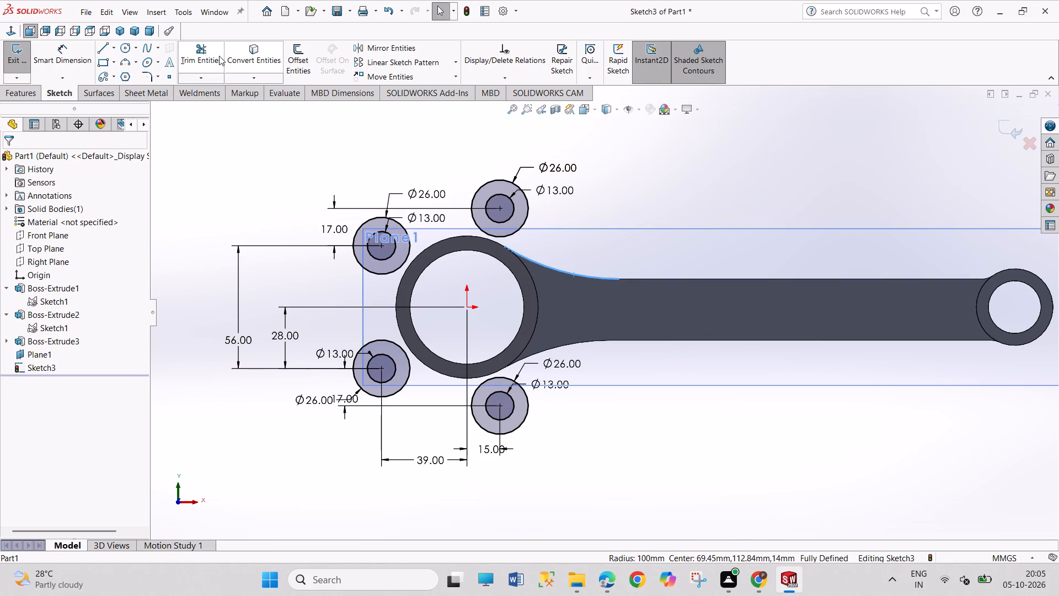
click(244, 56)
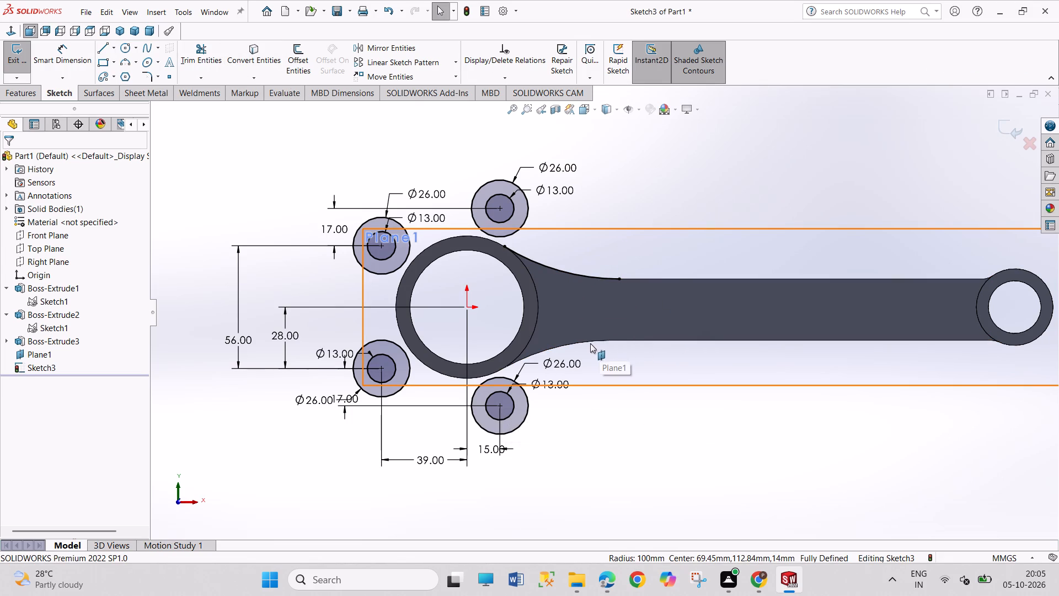
Convert the lower curved edge beside the large ring and both straight shank edges into sketch entities.
click(591, 343)
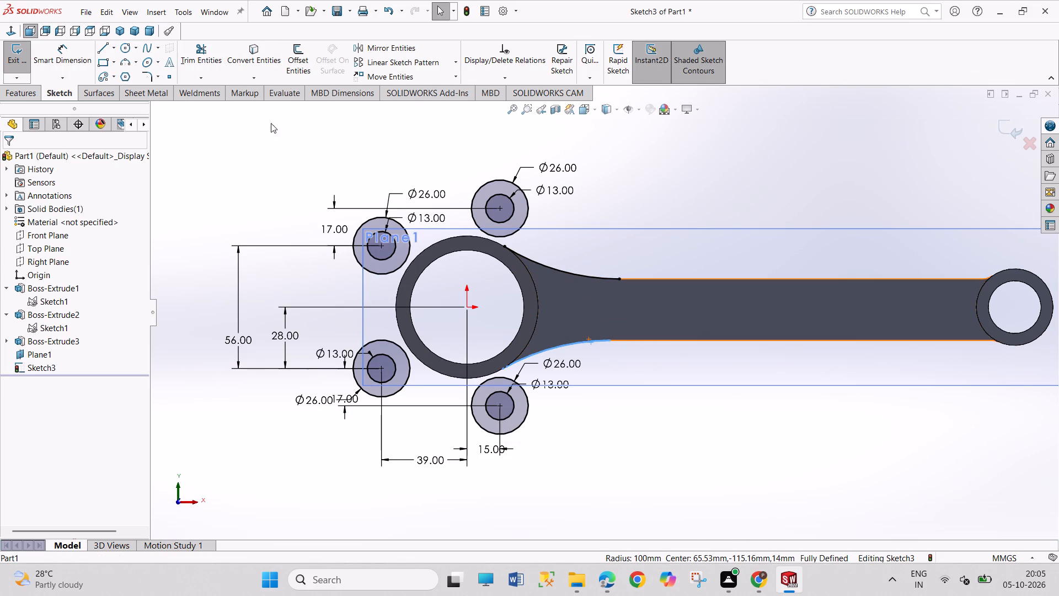
click(250, 58)
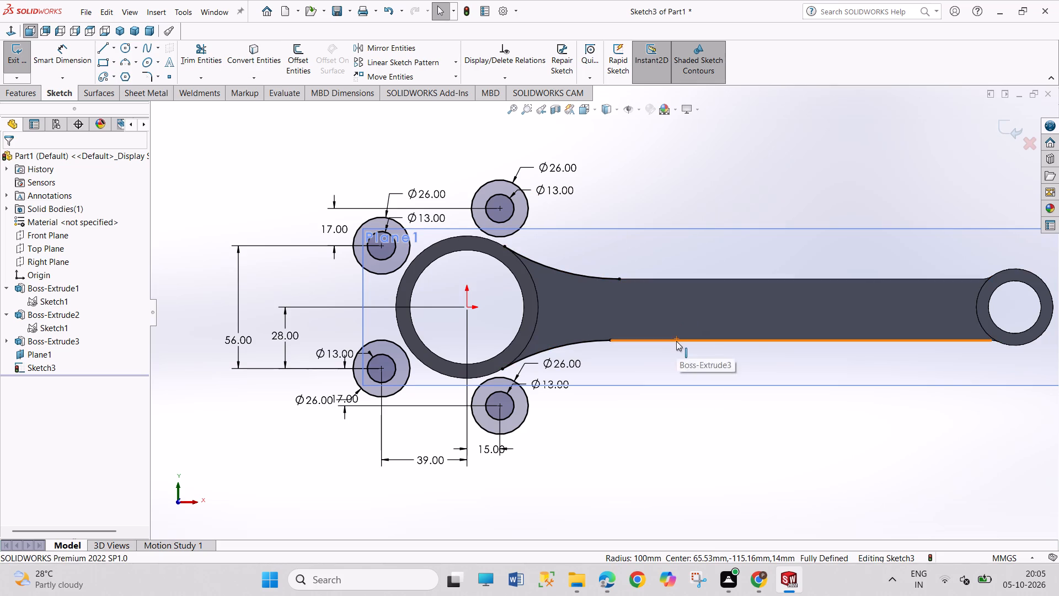
click(676, 341)
click(265, 56)
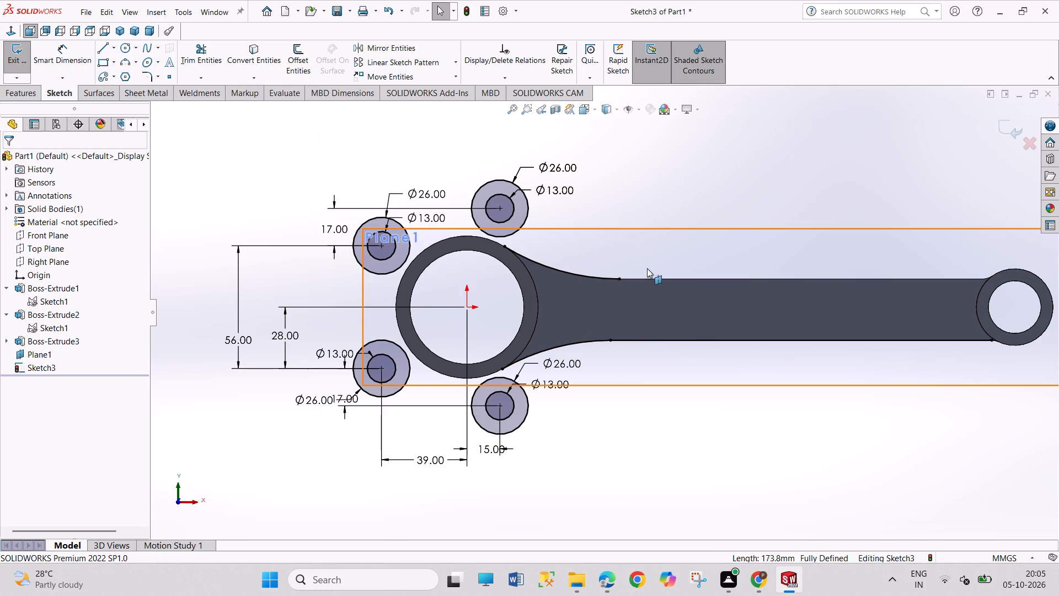
click(648, 278)
click(244, 52)
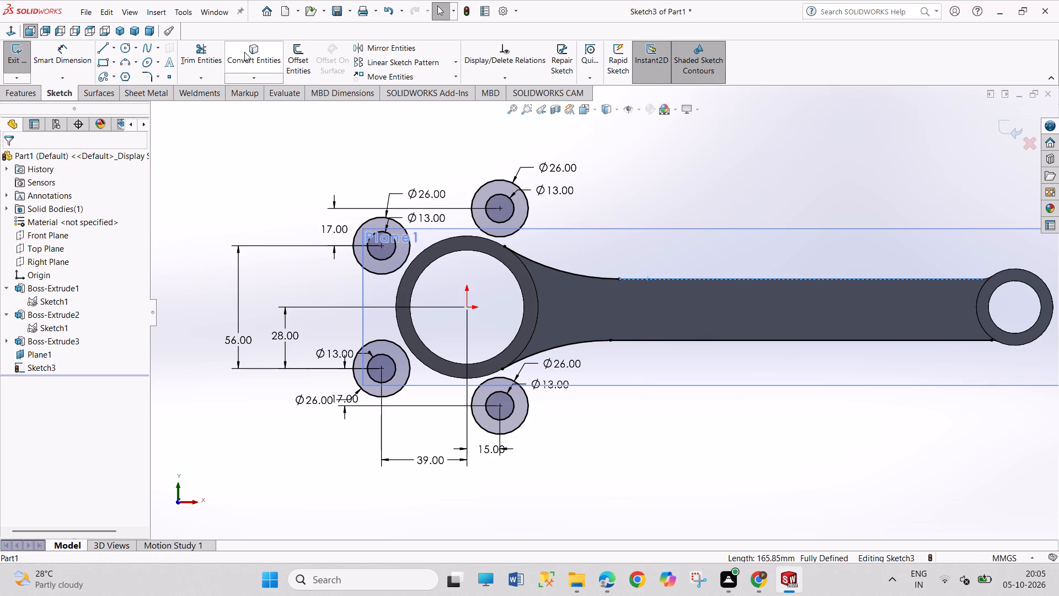
click(692, 424)
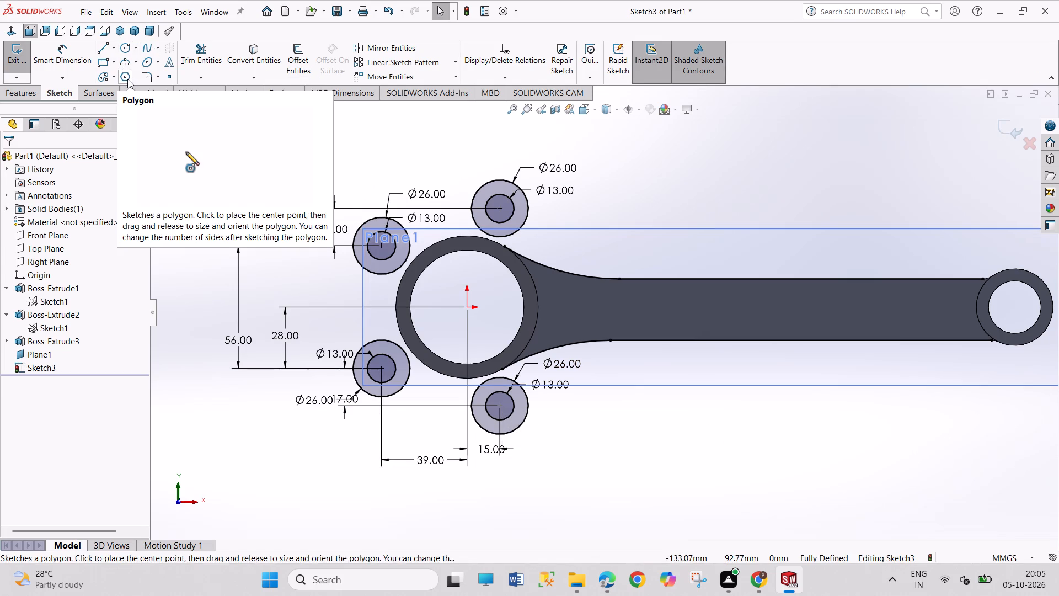
Sketch a circle above the upper-left circle pair and dimension its diameter as 144 mm.
click(127, 79)
click(122, 50)
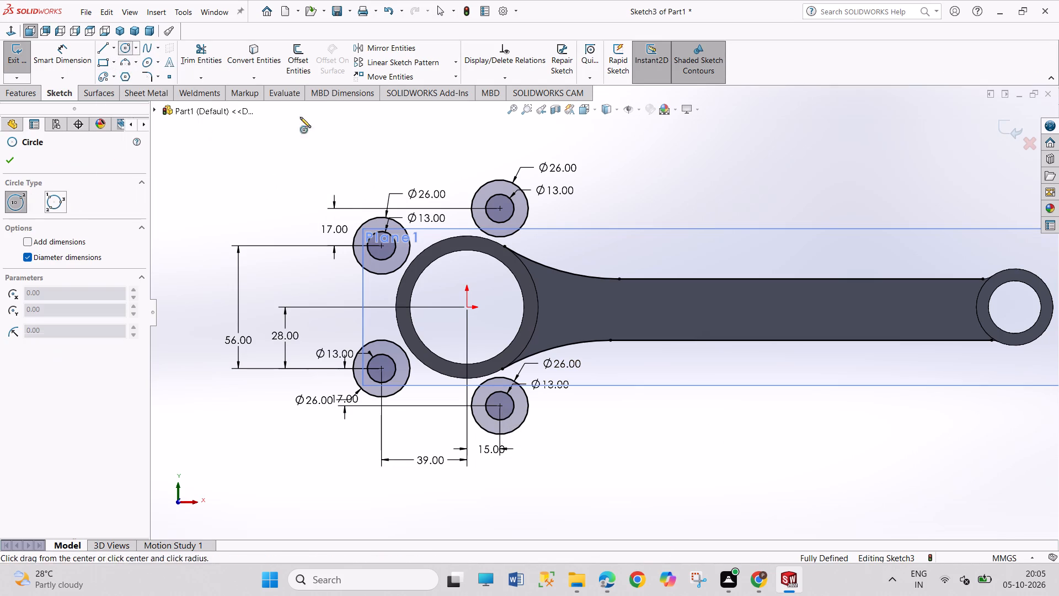
click(412, 136)
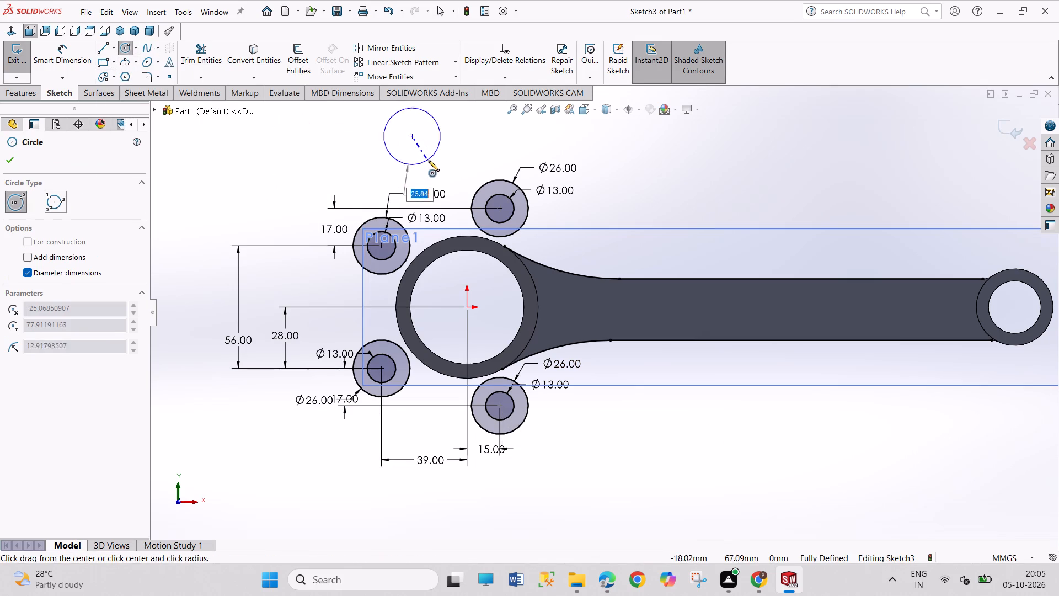
click(436, 165)
right_drag(296, 174, 291, 78)
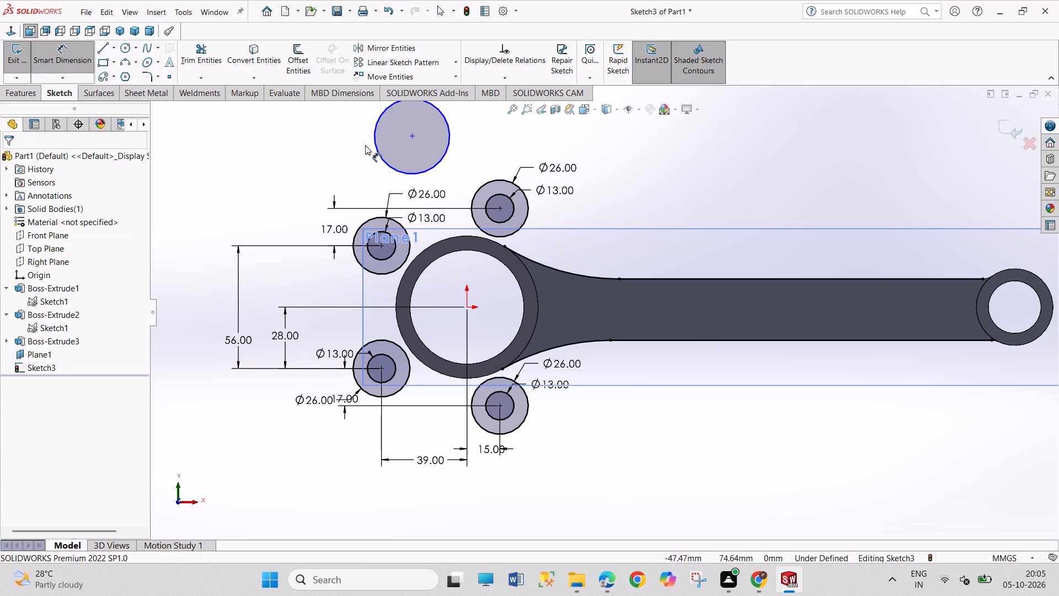
click(376, 151)
click(296, 157)
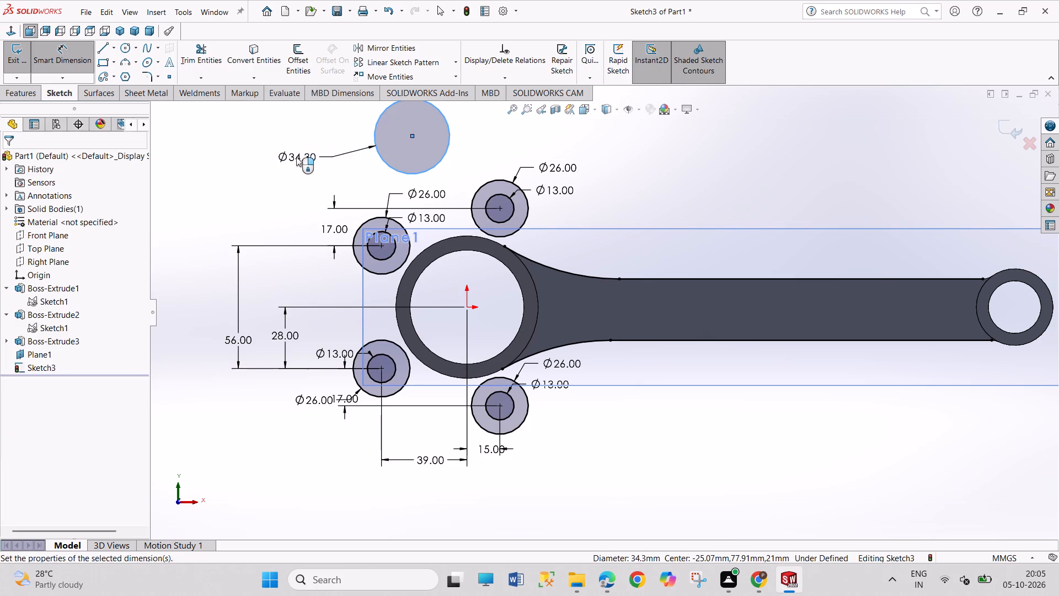
text(72)
text(*2)
key(Return)
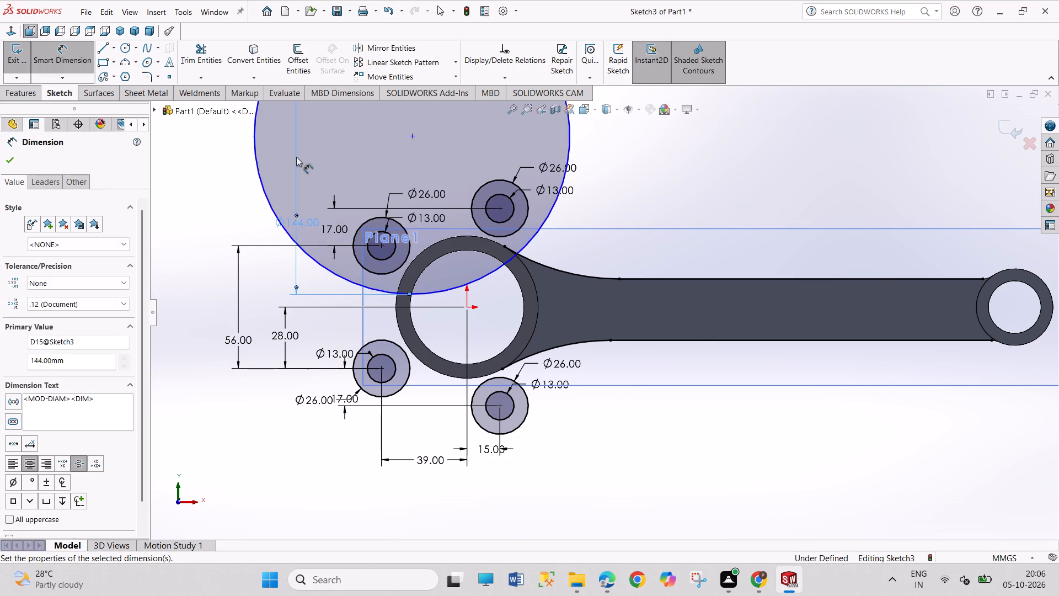
right_click(780, 174)
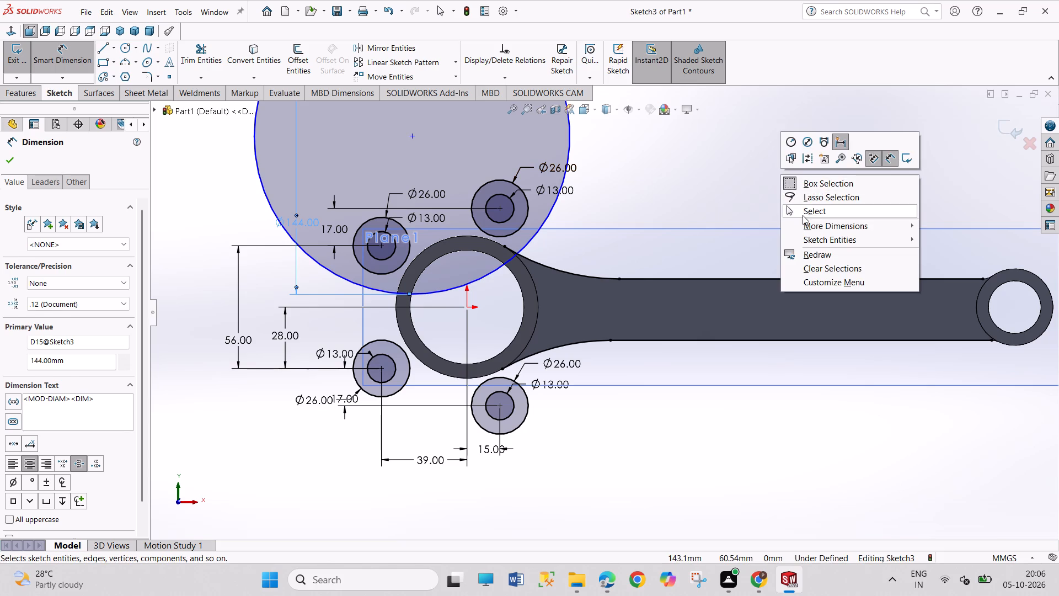
click(803, 215)
Move the 144 mm circle above the two upper pairs and make it tangent to both of their 26 mm outer circles.
drag(411, 135, 392, 55)
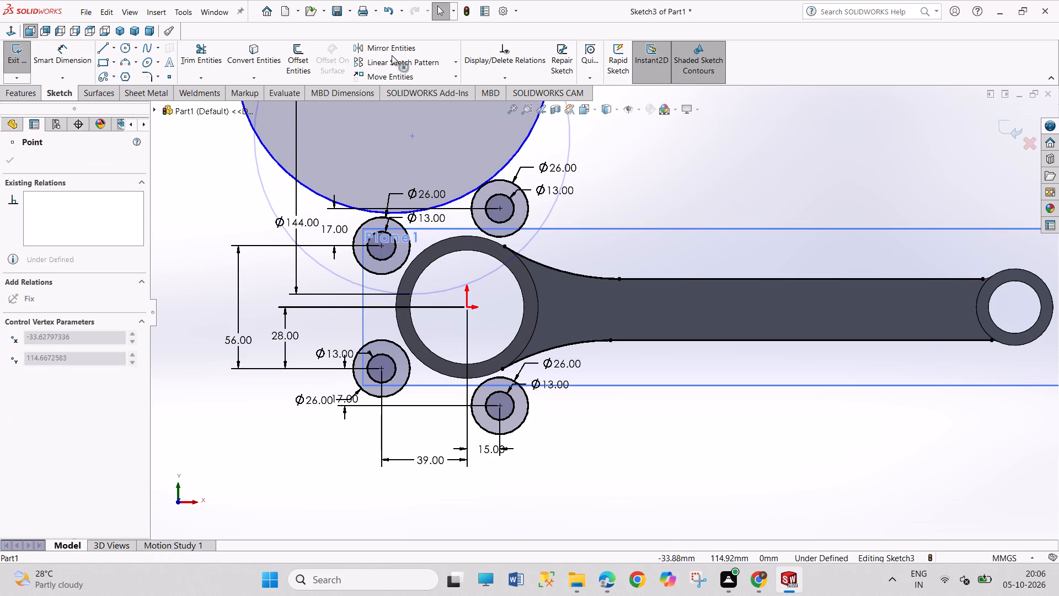
drag(392, 55, 390, 57)
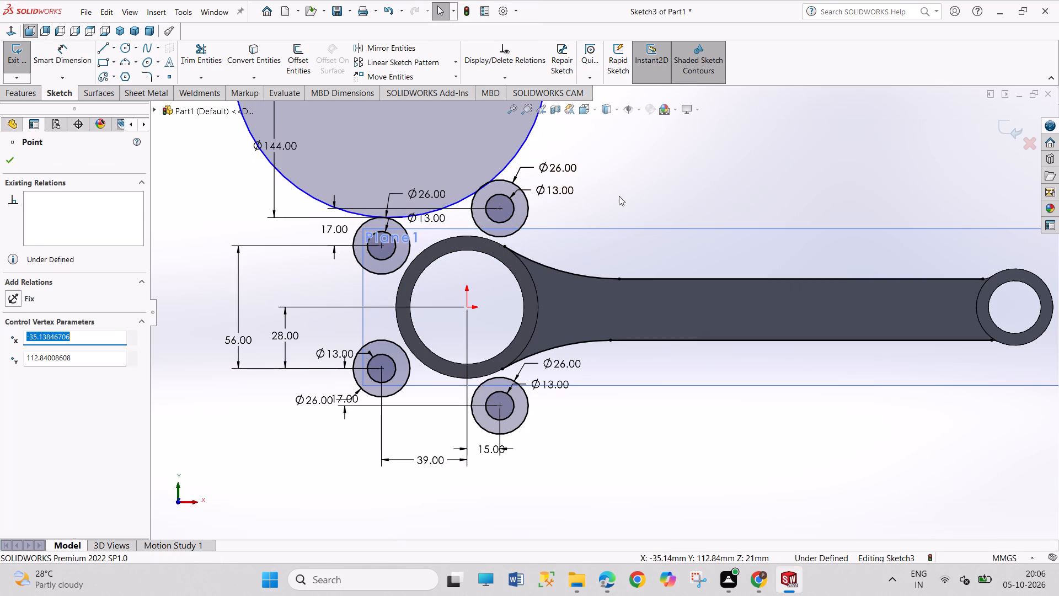
click(633, 193)
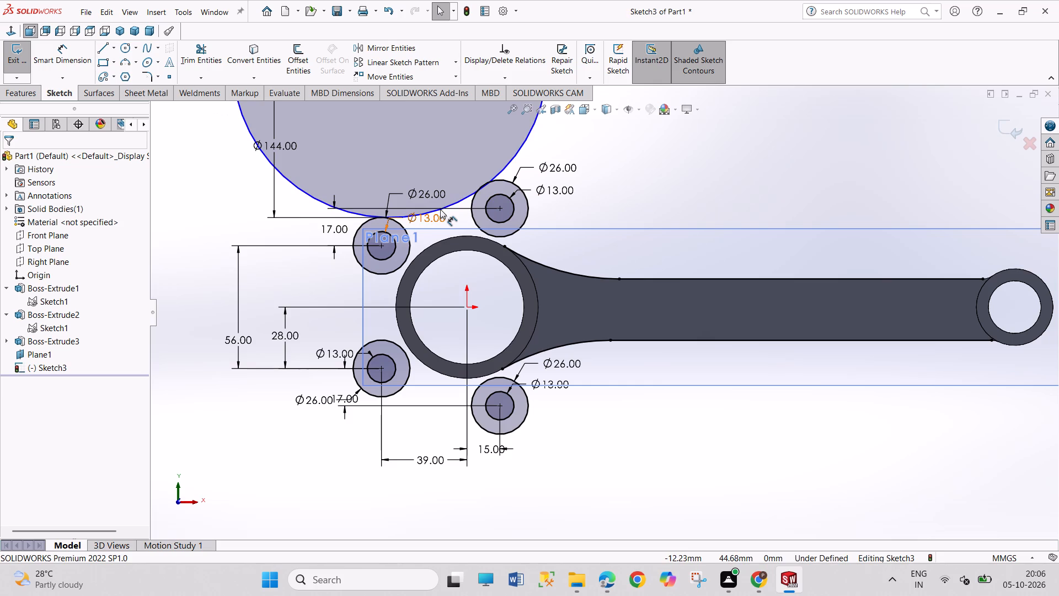
click(448, 204)
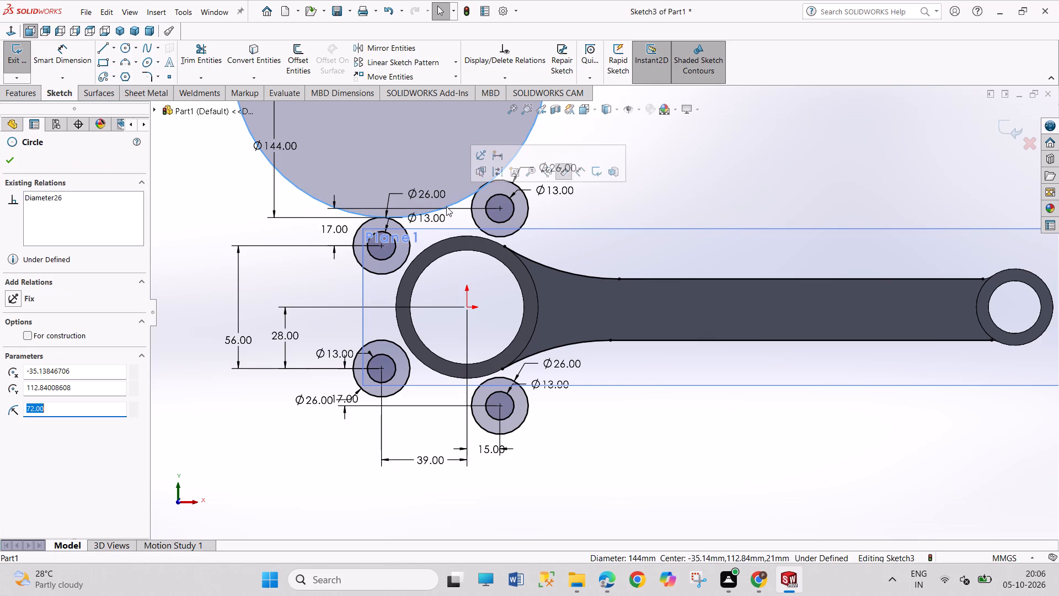
ctrl+click(410, 236)
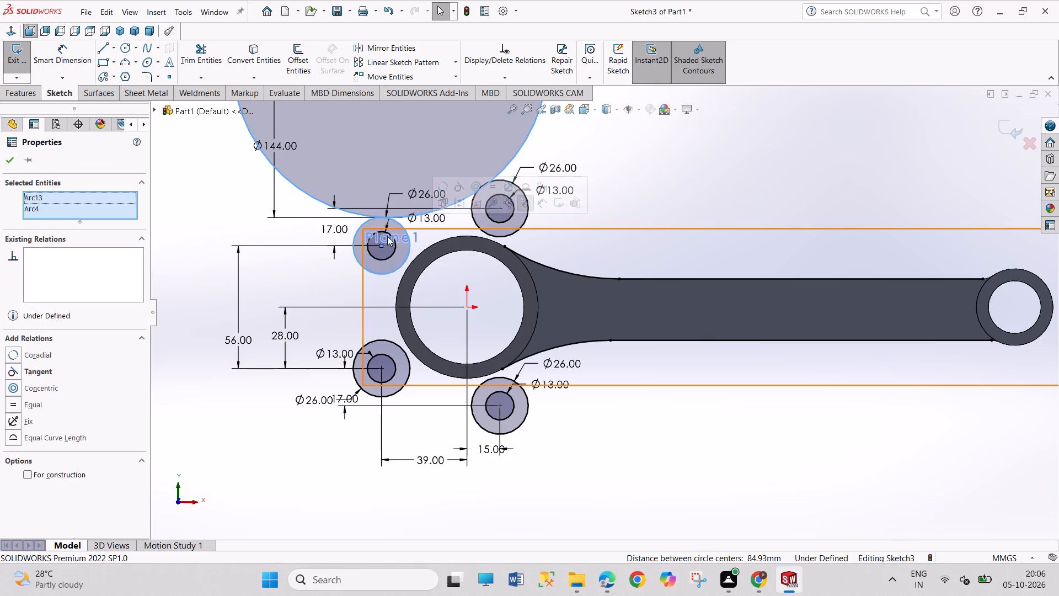
click(42, 374)
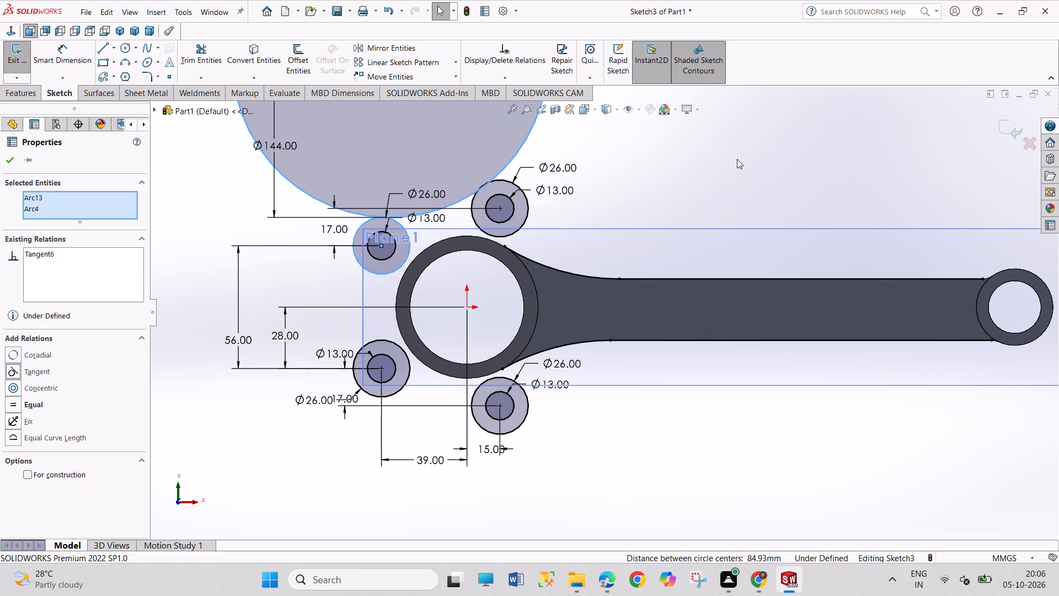
click(737, 159)
click(510, 183)
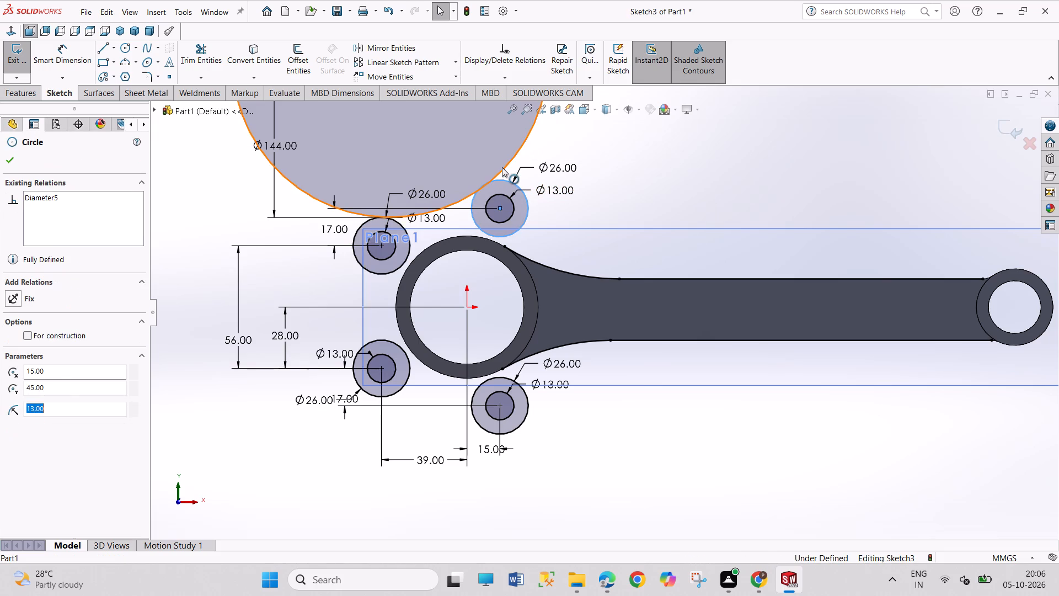
ctrl+click(502, 167)
click(549, 125)
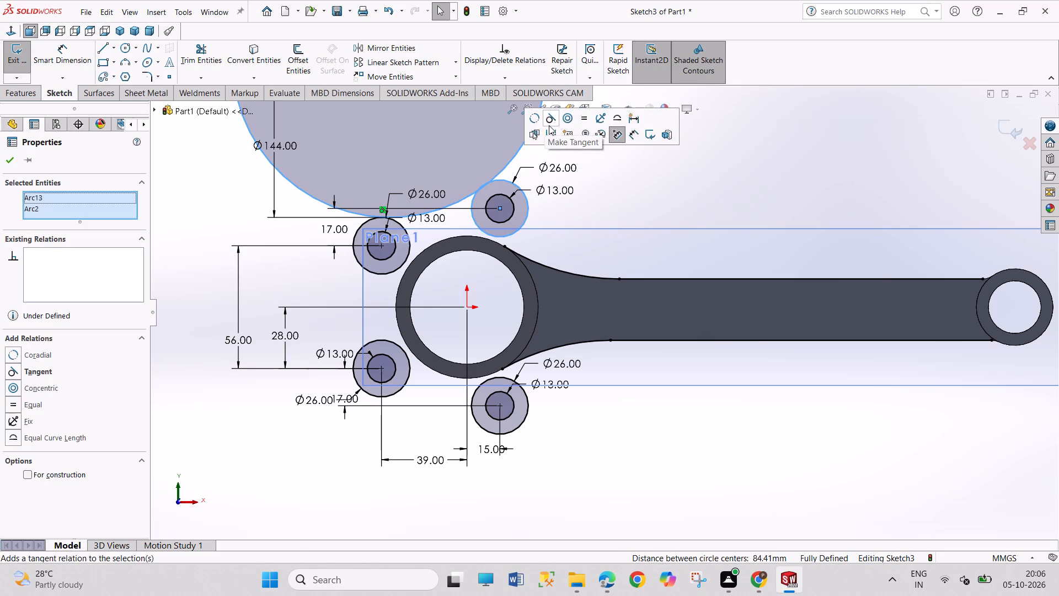
click(676, 389)
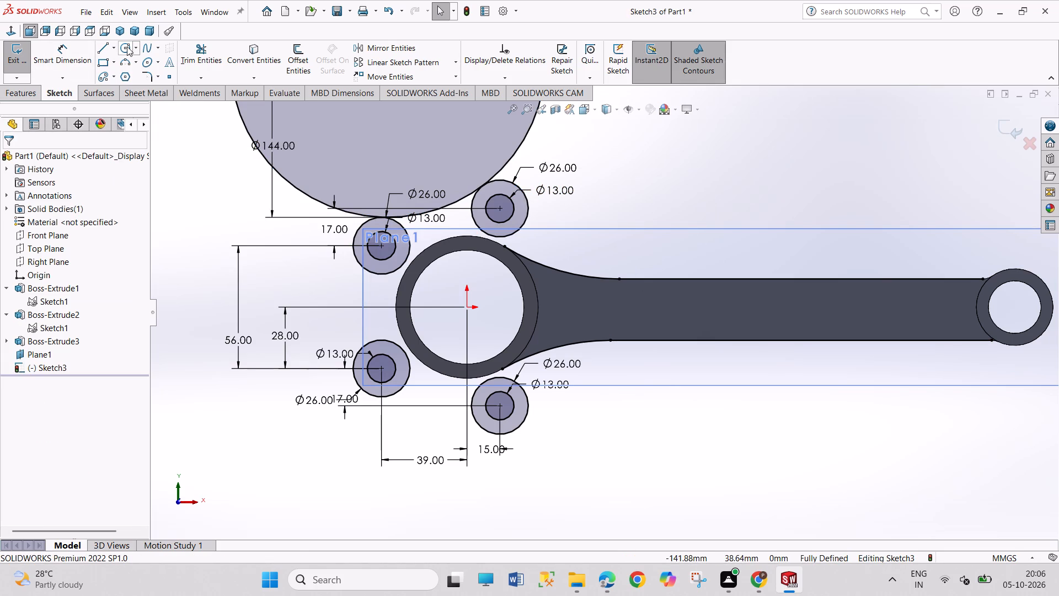
Sketch a second large circle on the outer side of the two left pairs, touching the lower-left outer circle, with a 144 mm diameter.
click(127, 46)
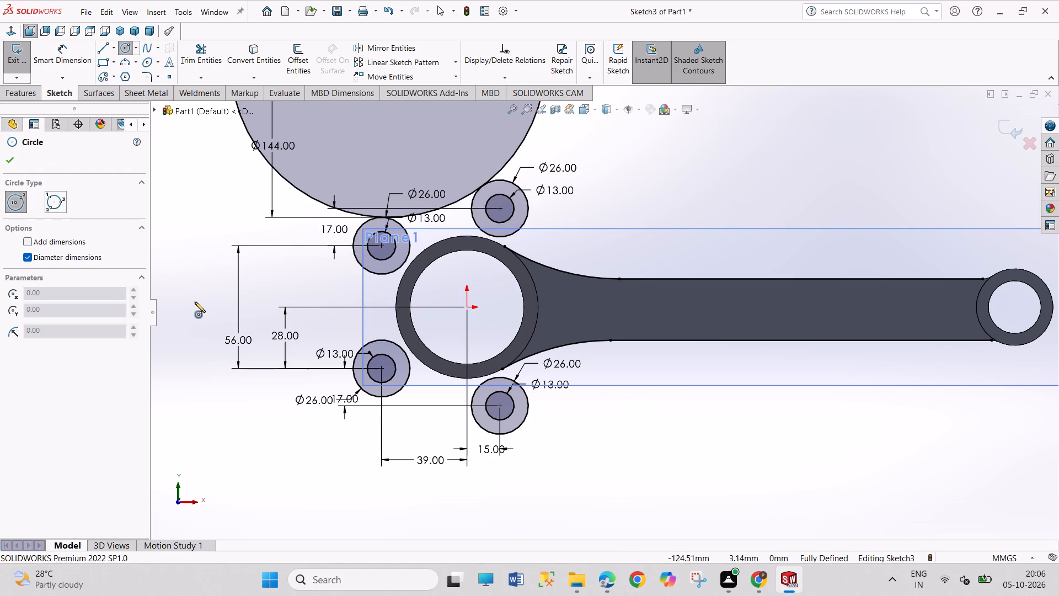
click(194, 309)
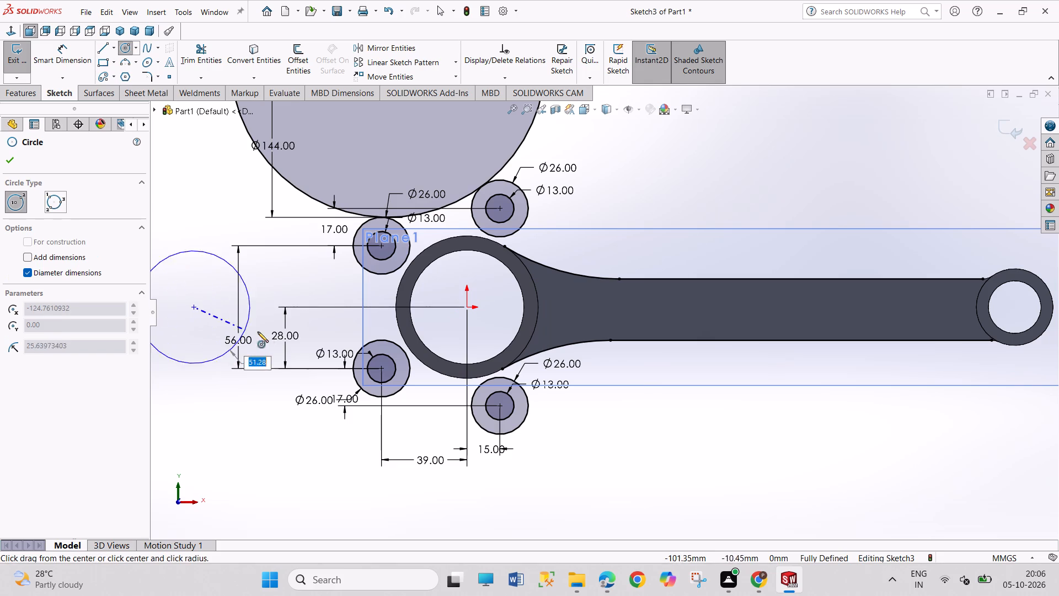
click(355, 356)
right_click(349, 475)
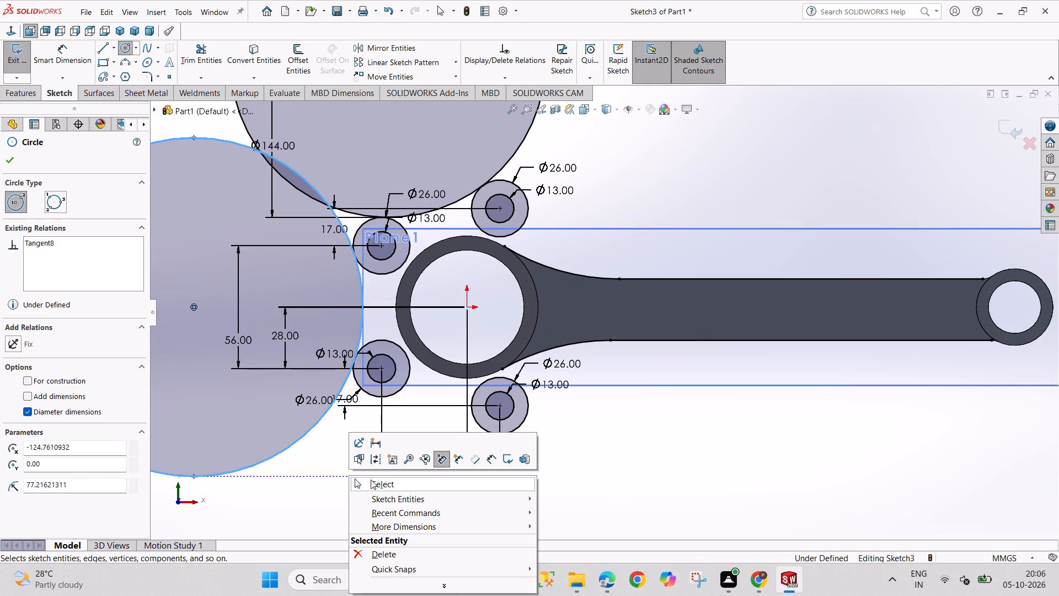
click(371, 480)
right_drag(344, 494, 341, 454)
right_drag(325, 475, 329, 419)
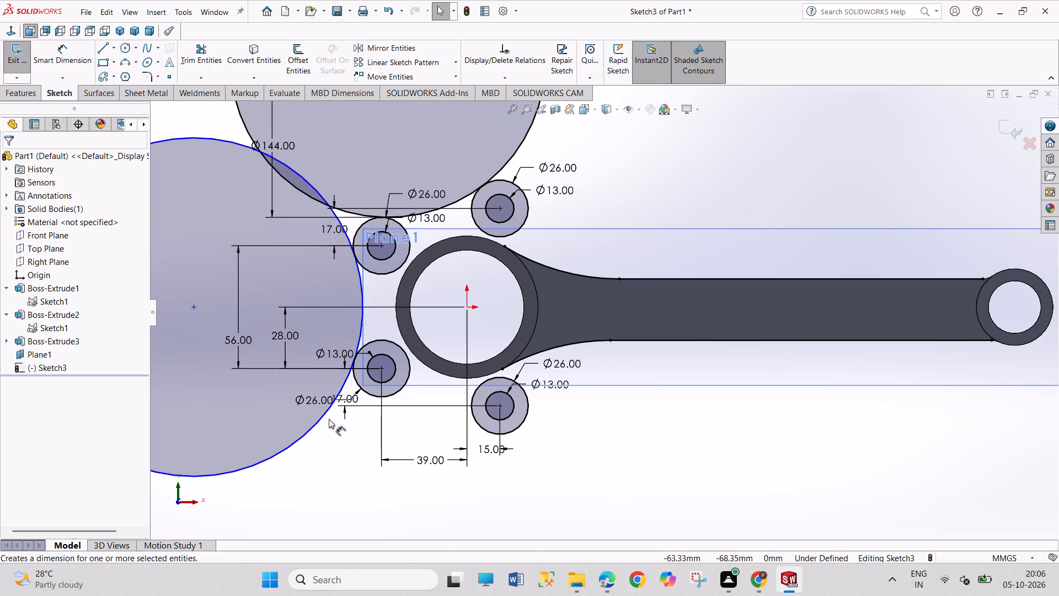
right_drag(329, 419, 327, 415)
click(312, 425)
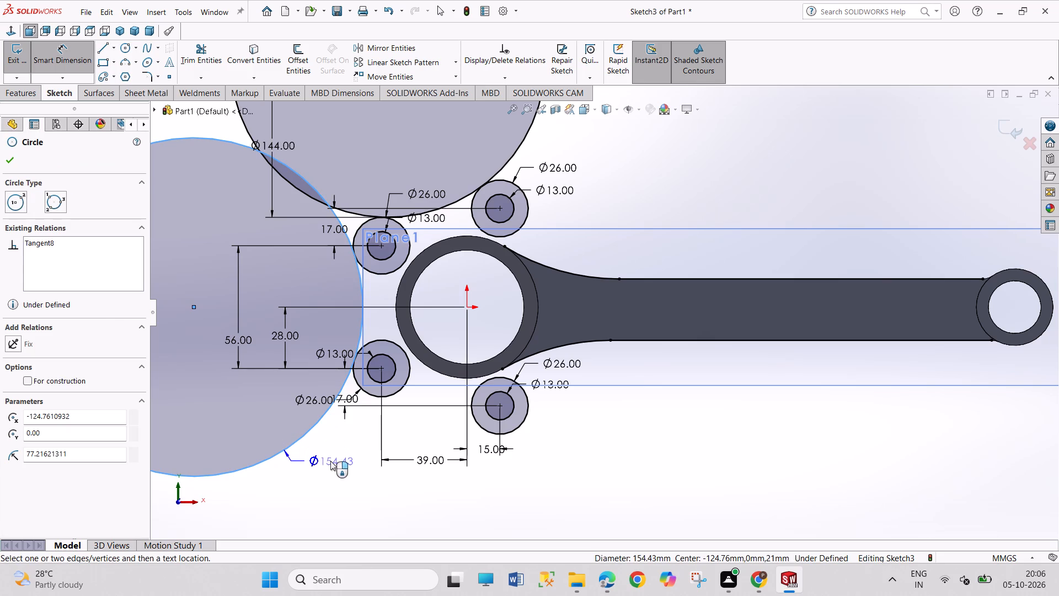
click(330, 461)
text(72)
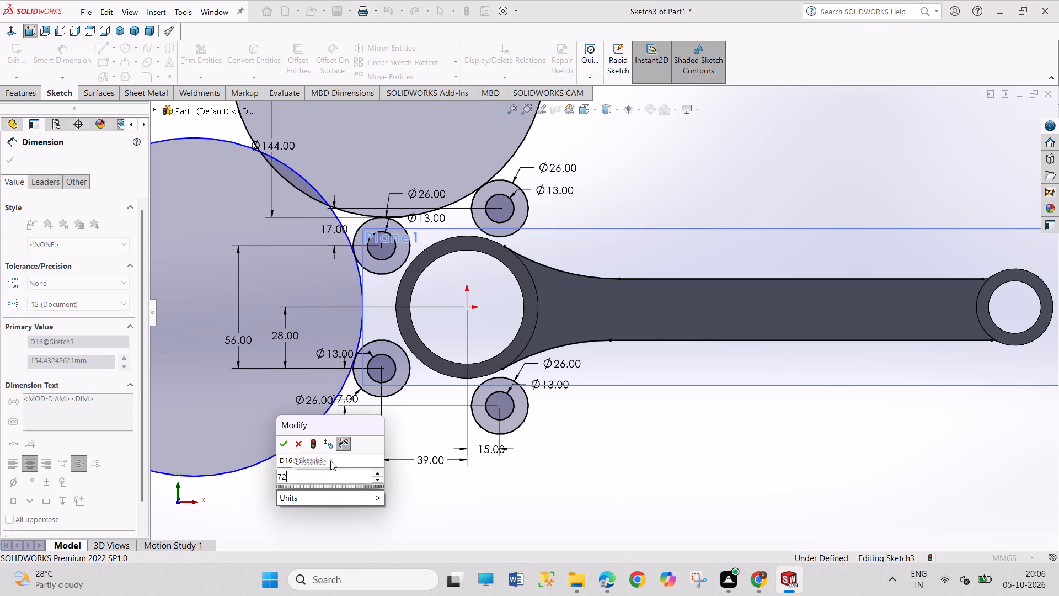
text(*2)
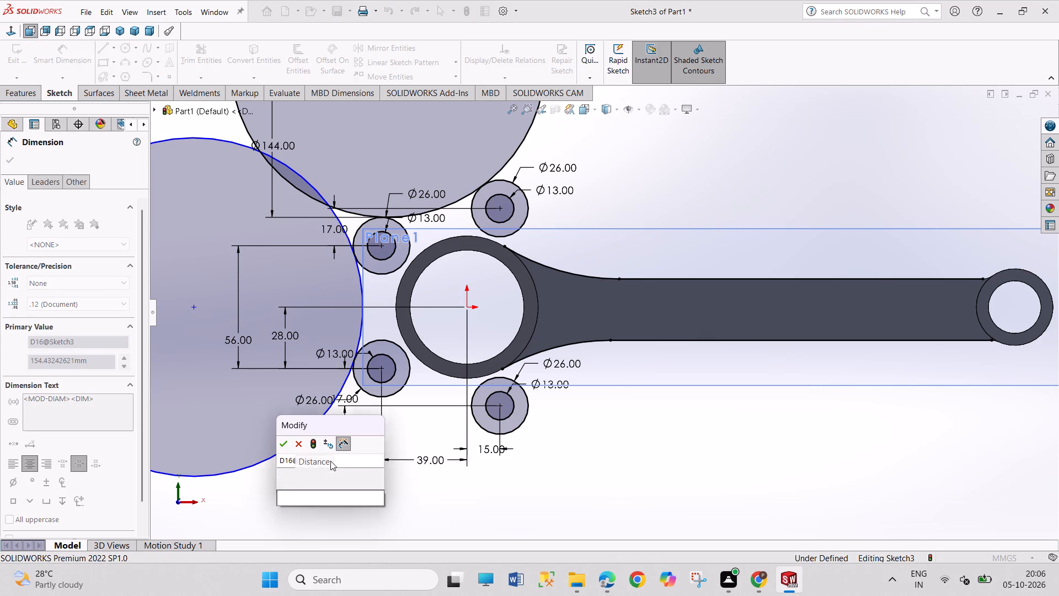
key(Return)
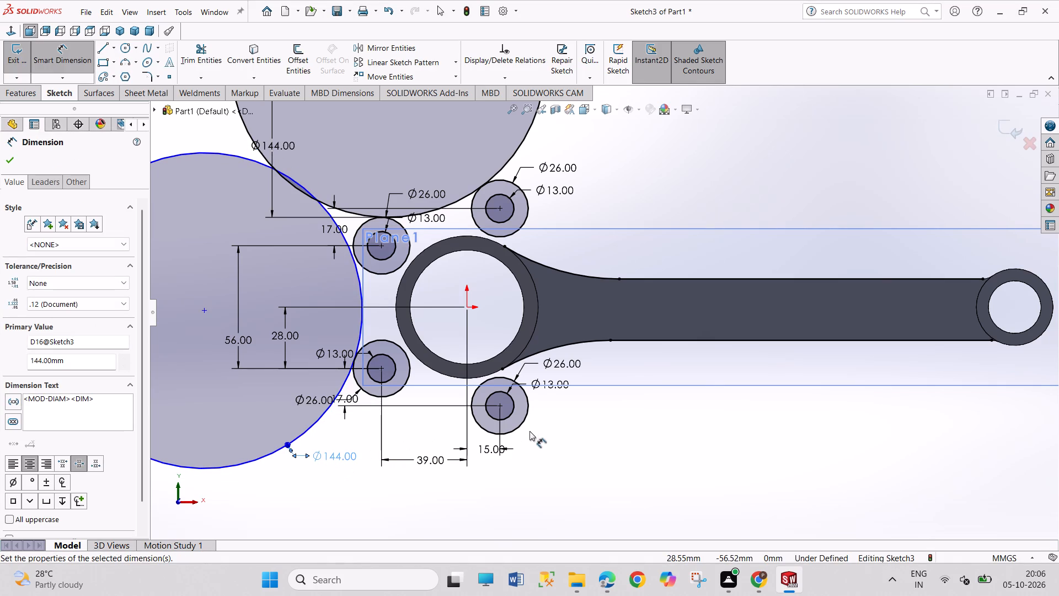
right_click(529, 431)
click(552, 470)
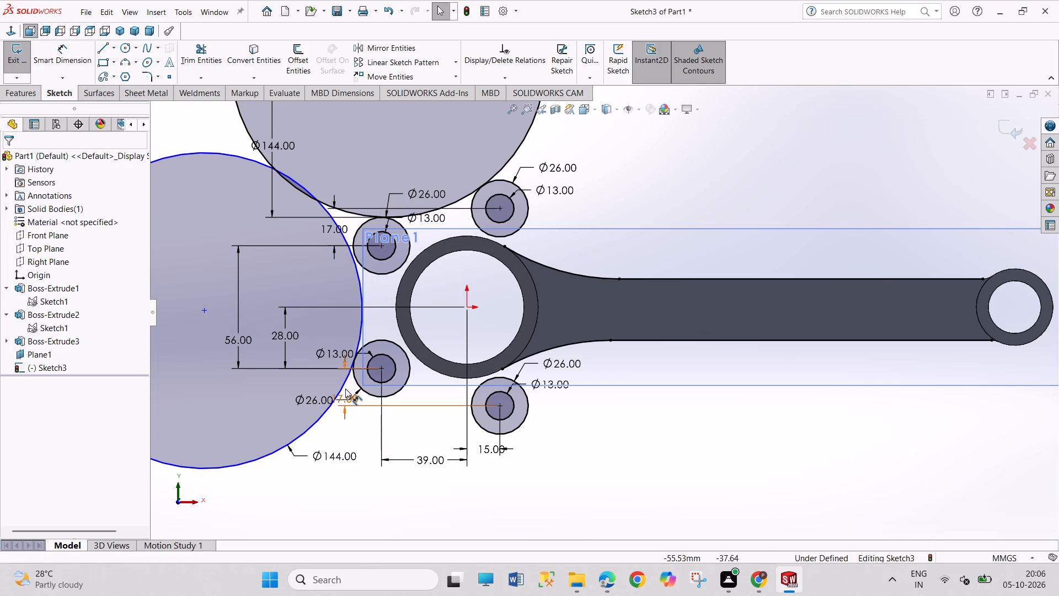
Make the second 144 mm circle tangent to the 26 mm outer circles of the lower-left and upper-left pairs.
click(346, 386)
ctrl+click(371, 396)
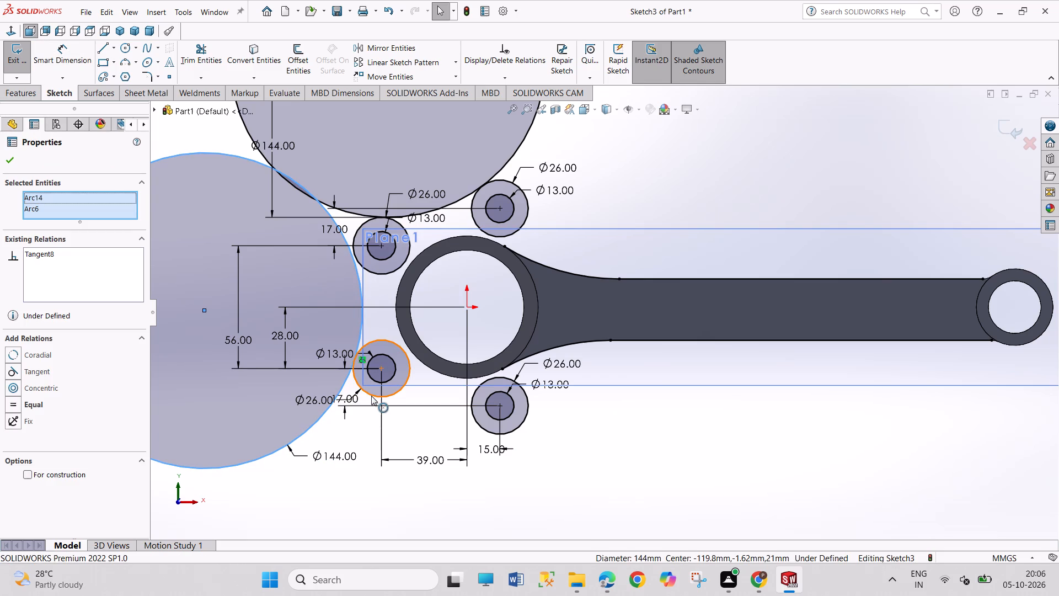
click(418, 346)
click(607, 438)
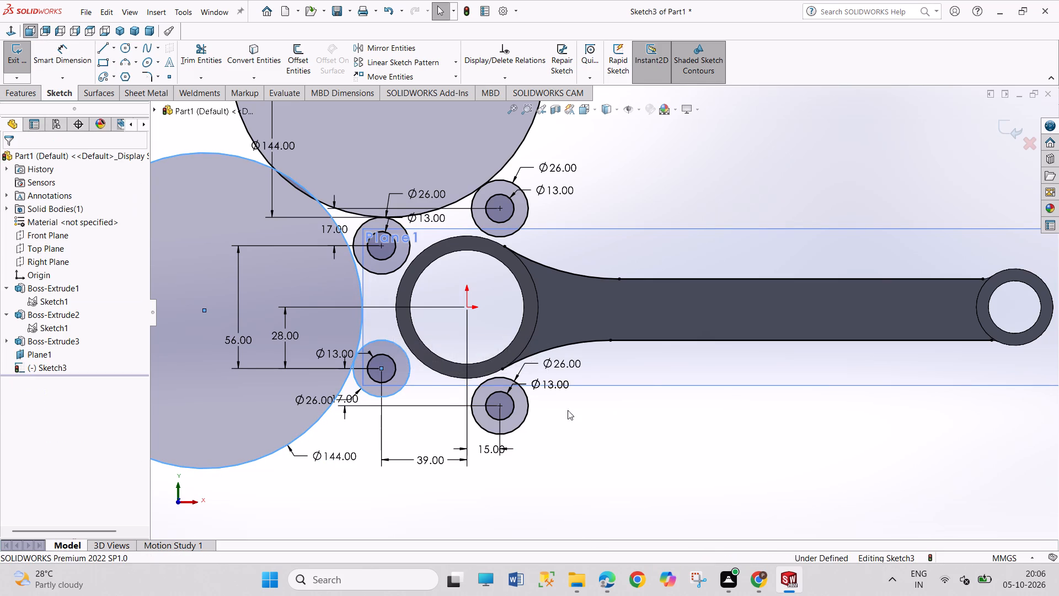
click(389, 272)
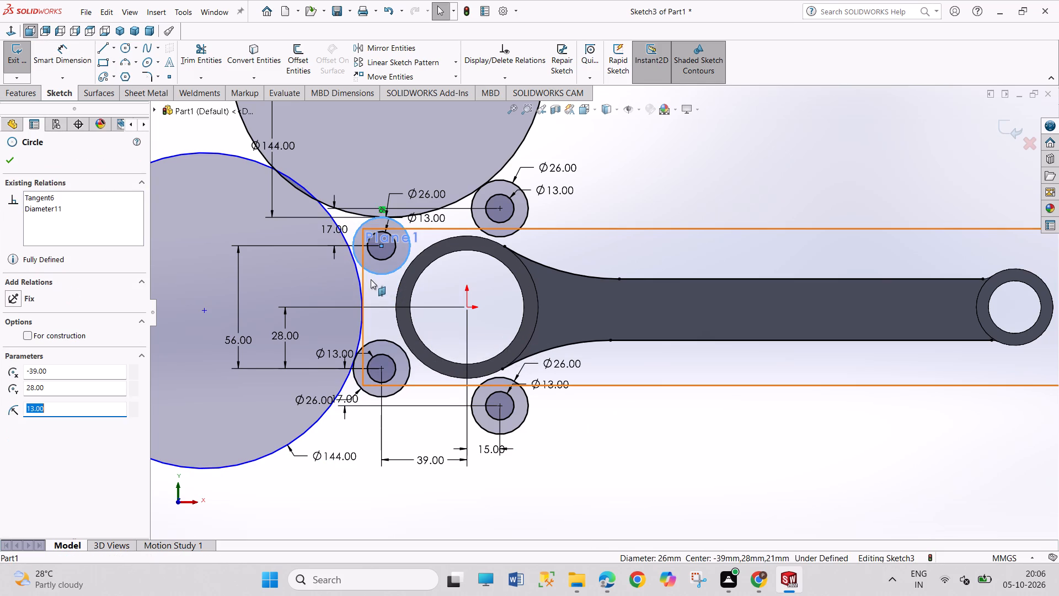
click(359, 280)
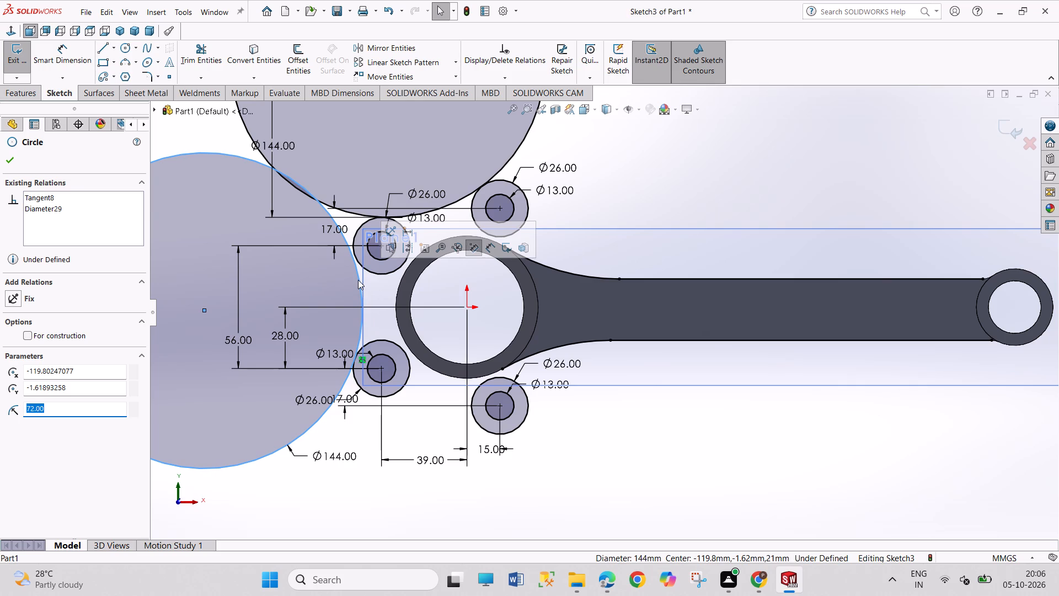
ctrl+click(386, 274)
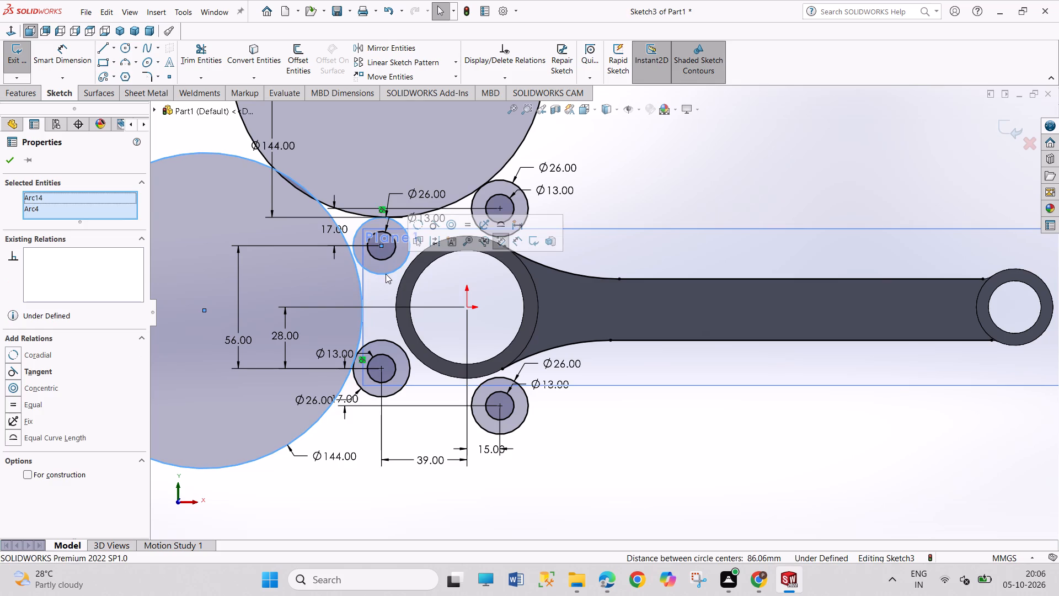
click(437, 231)
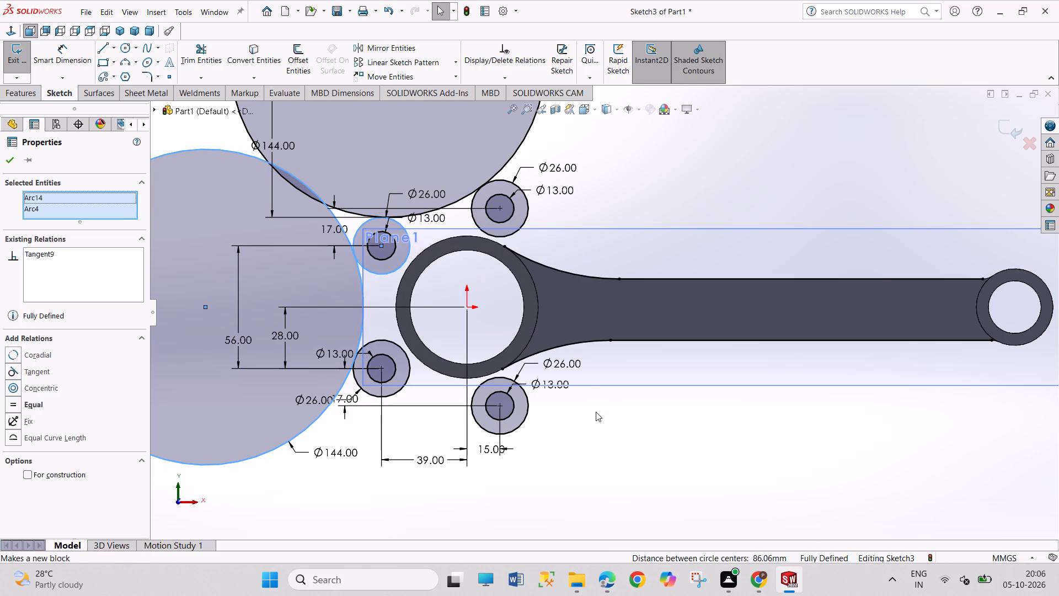
Sketch a circle about 94 mm in diameter below the two lower circle pairs of the big end.
click(602, 434)
scroll(602, 433, up, 2)
scroll(602, 433, down, 1)
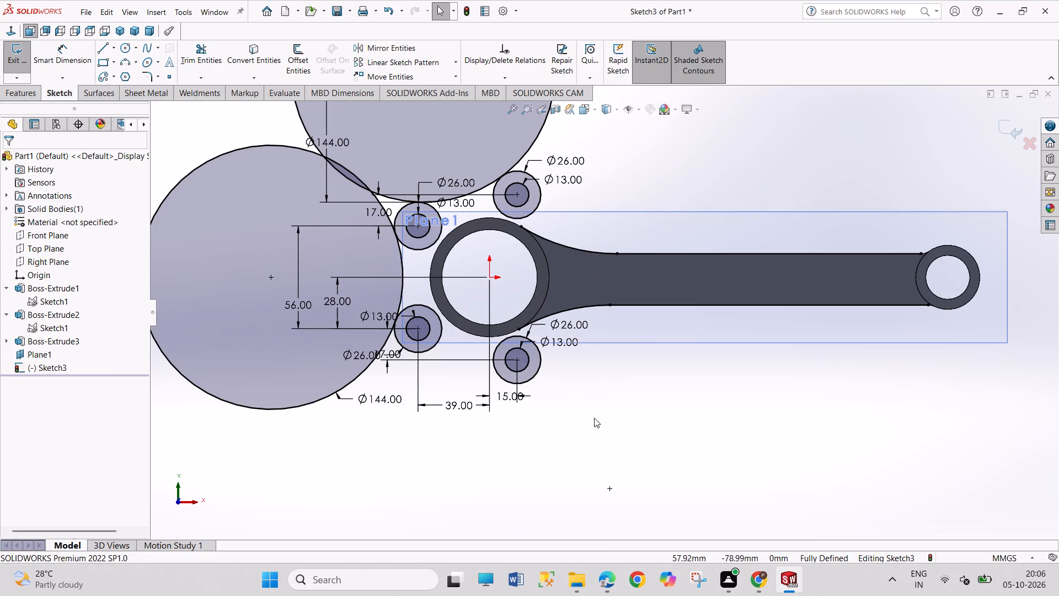
click(124, 51)
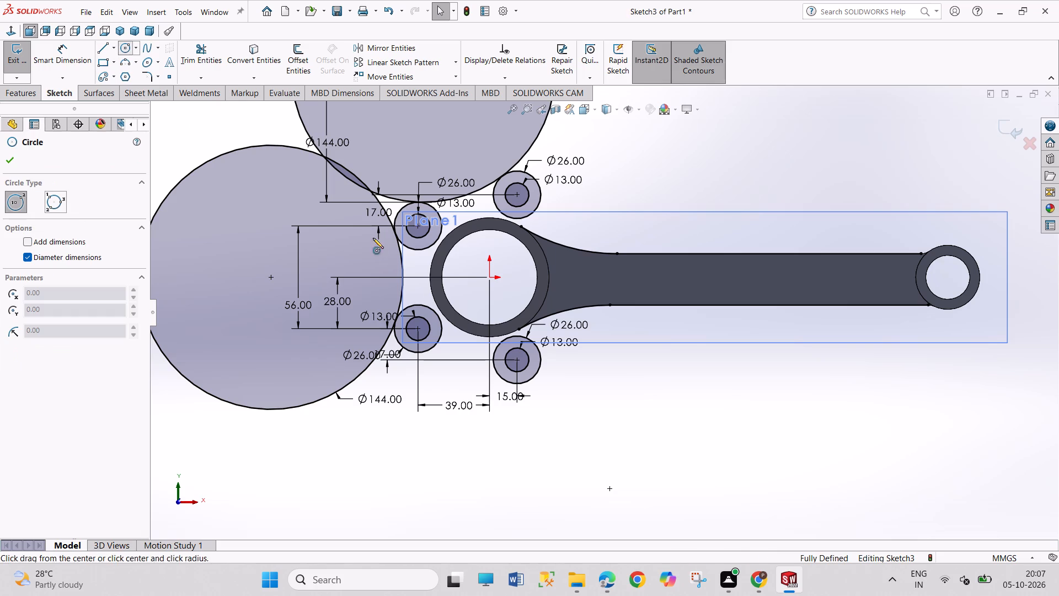
click(449, 465)
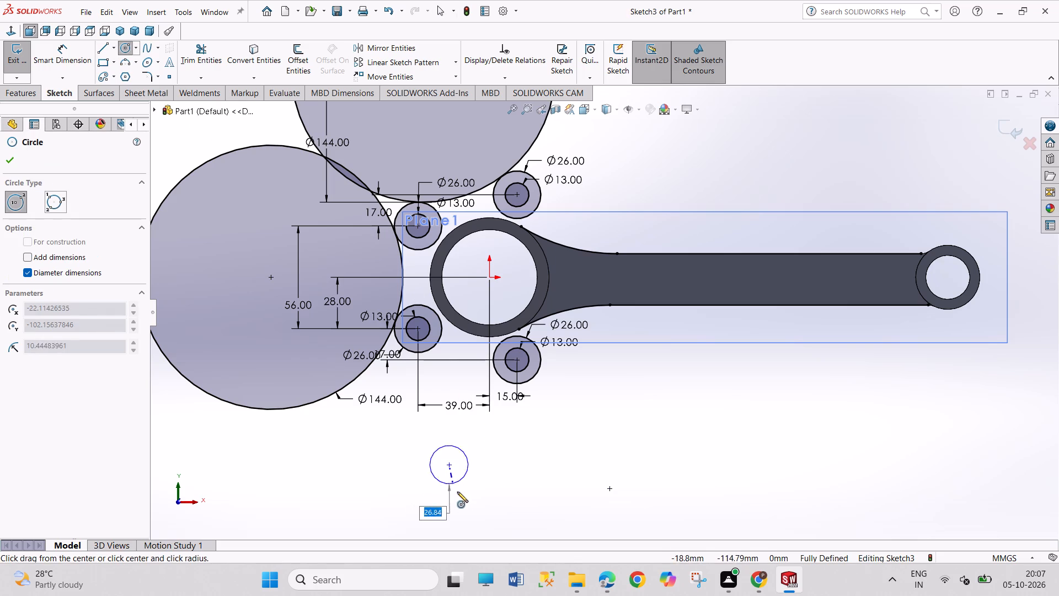
click(516, 517)
right_click(655, 430)
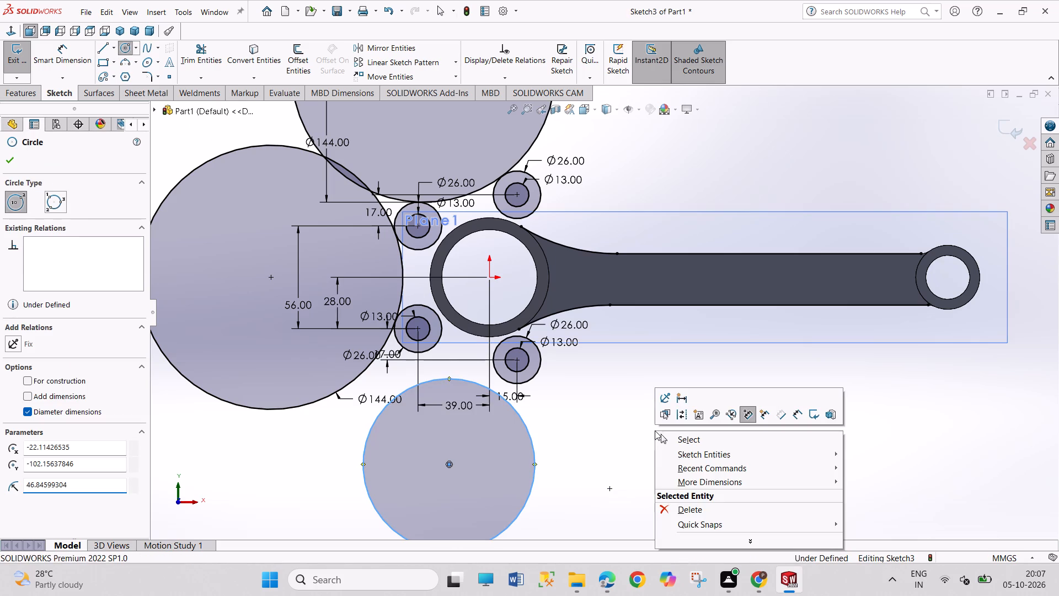
click(663, 434)
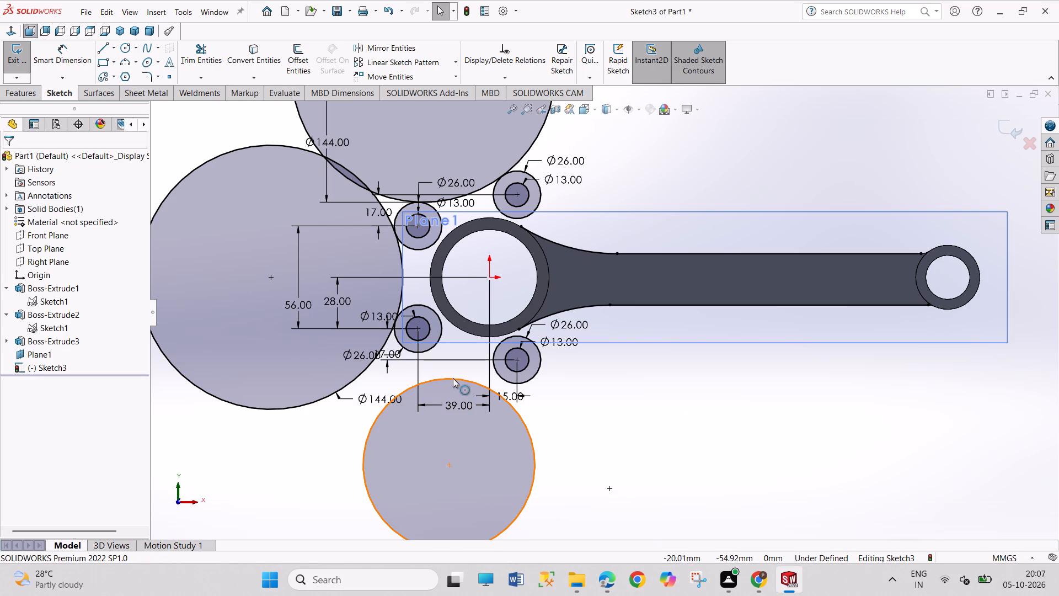
Make the new lower circle tangent to the 26 mm outer circles of the lower-left and lower-right pairs.
click(453, 378)
ctrl+click(424, 350)
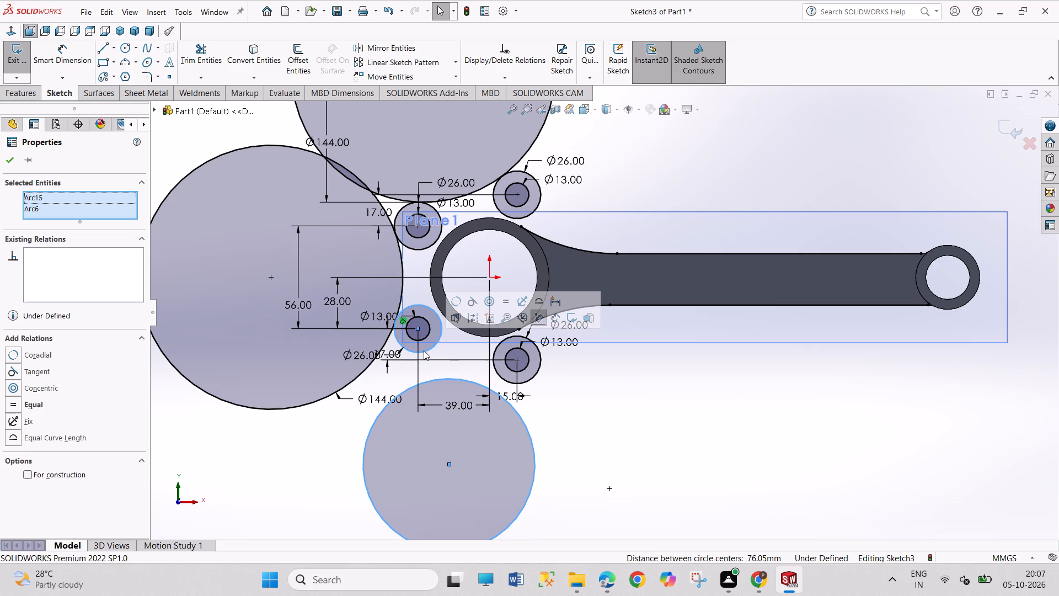
click(476, 302)
click(602, 441)
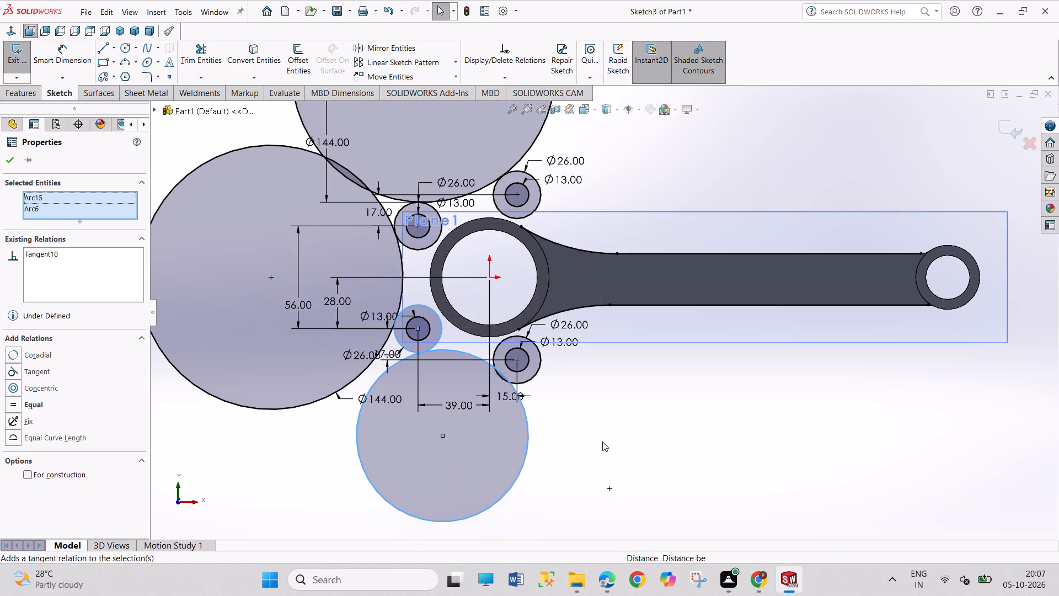
click(530, 434)
ctrl+click(527, 380)
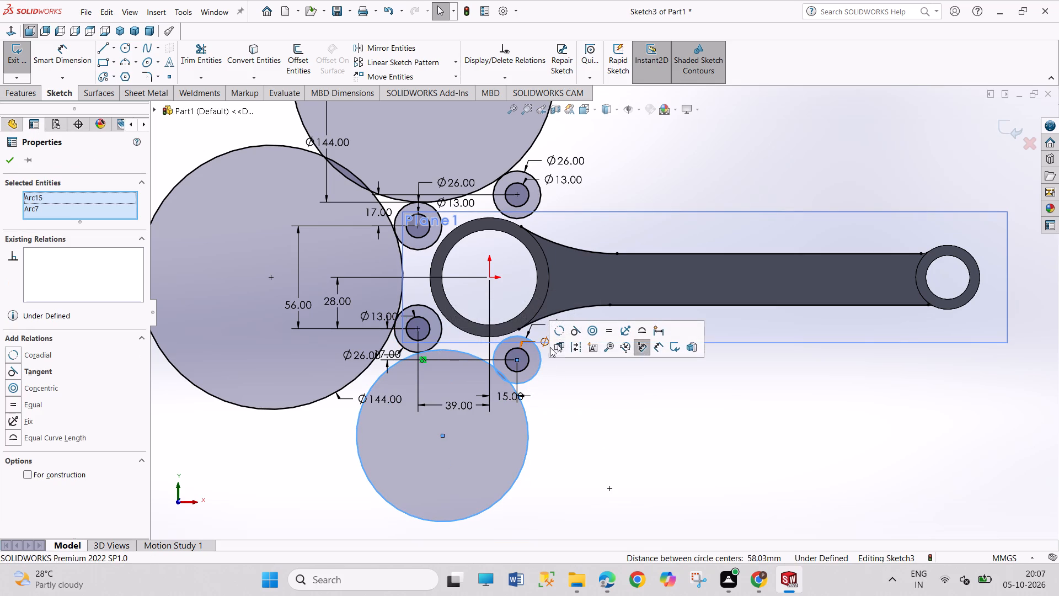
click(577, 326)
Dimension the lower tangent circle's diameter as 144 mm (72*2).
right_drag(624, 488, 615, 381)
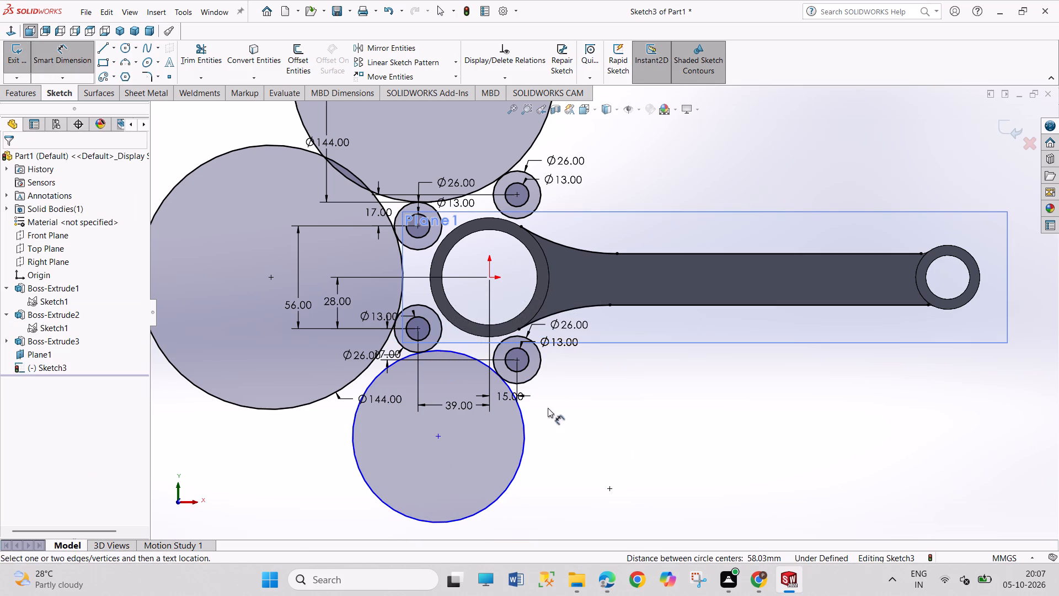
click(522, 440)
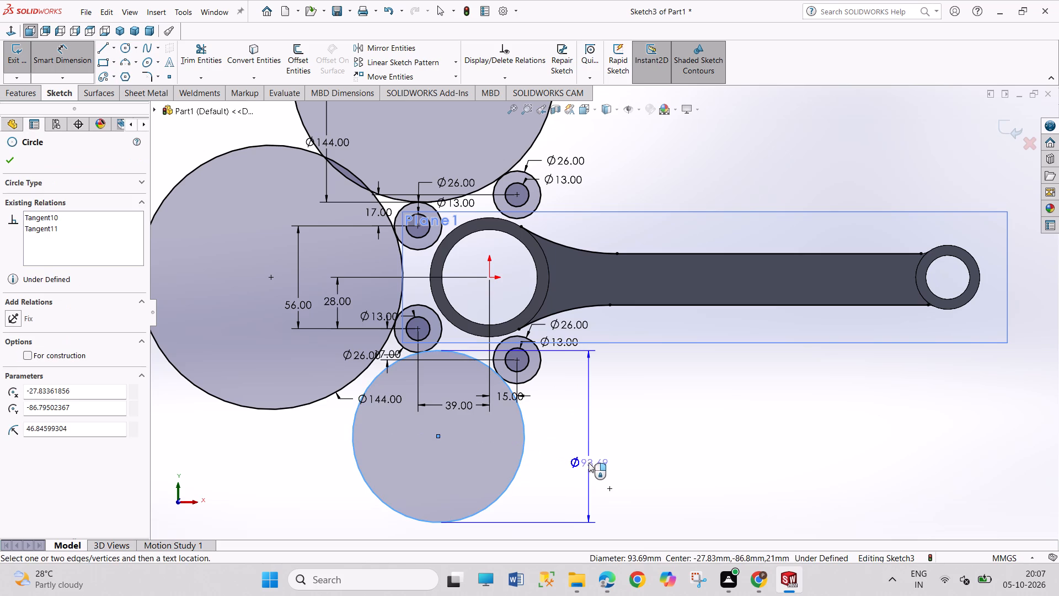
click(589, 462)
text(72)
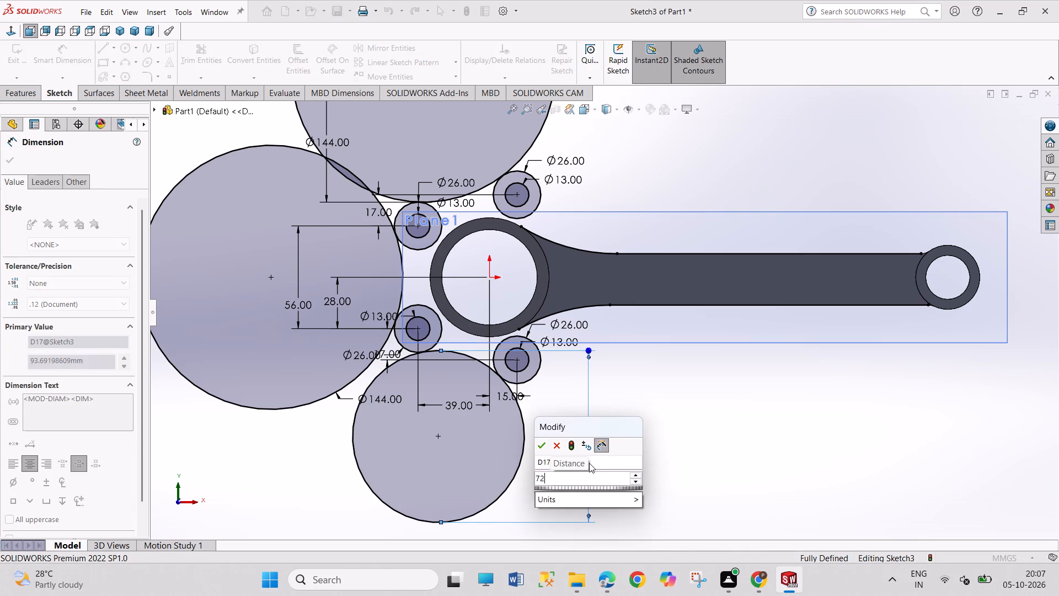
text(*2)
key(Return)
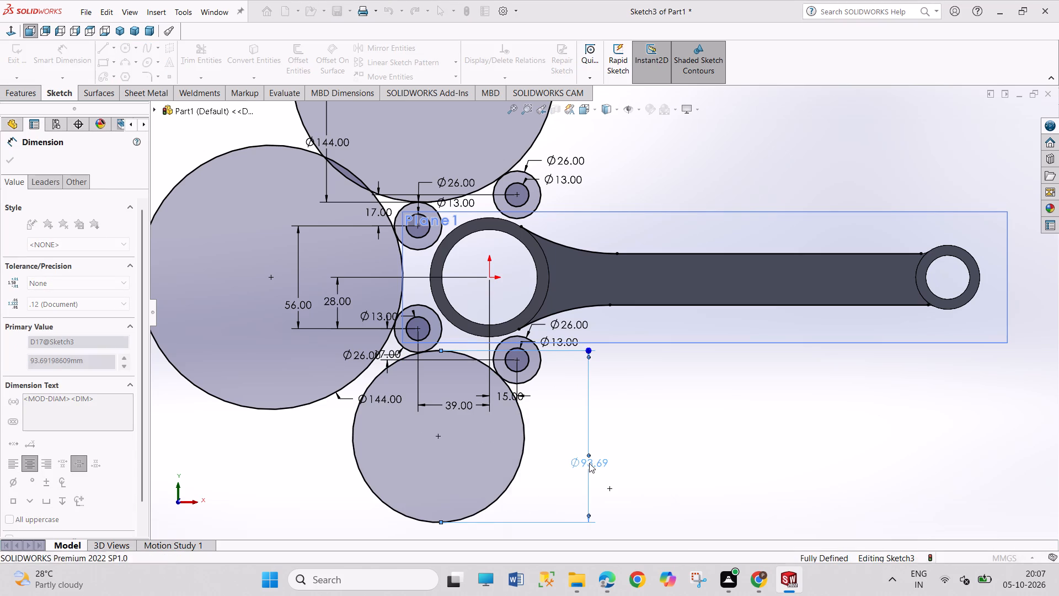
right_click(661, 402)
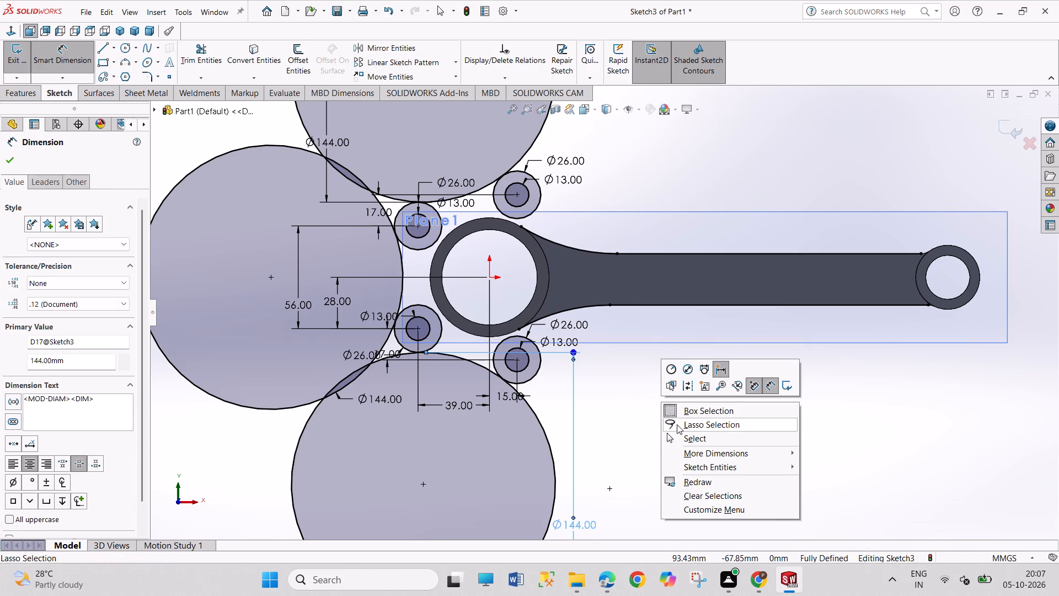
click(679, 439)
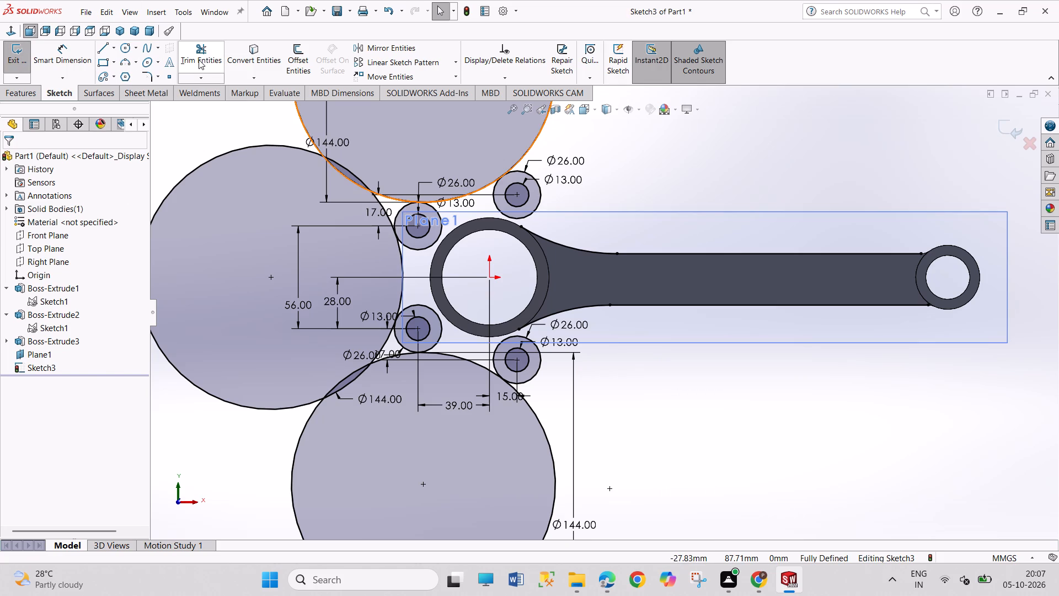
Trim the three 144 mm circles to leave only the arcs running between the tangent 26 mm outer circles.
click(199, 60)
click(261, 410)
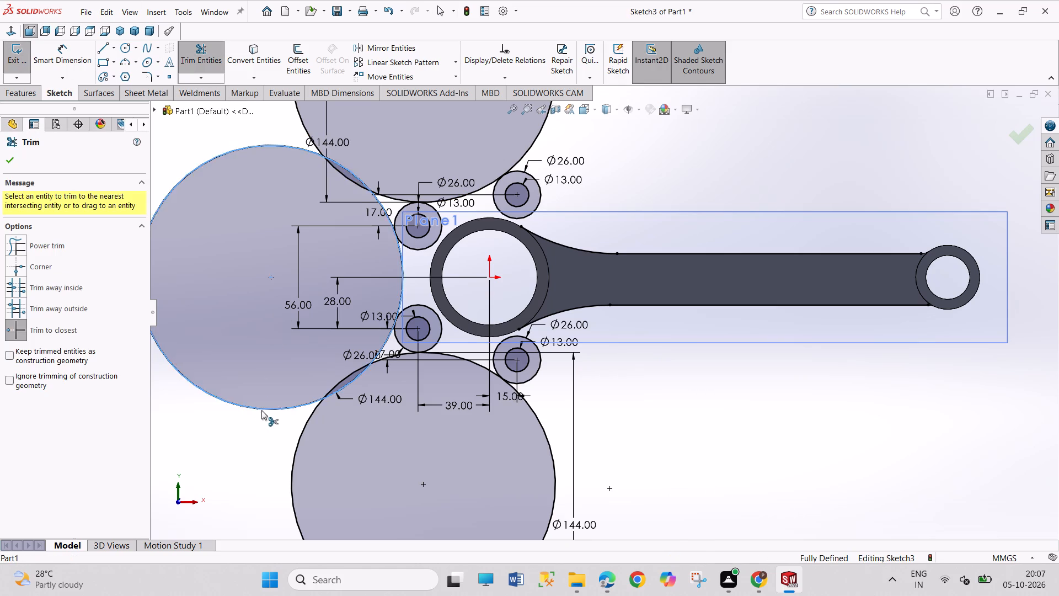
click(350, 383)
click(348, 375)
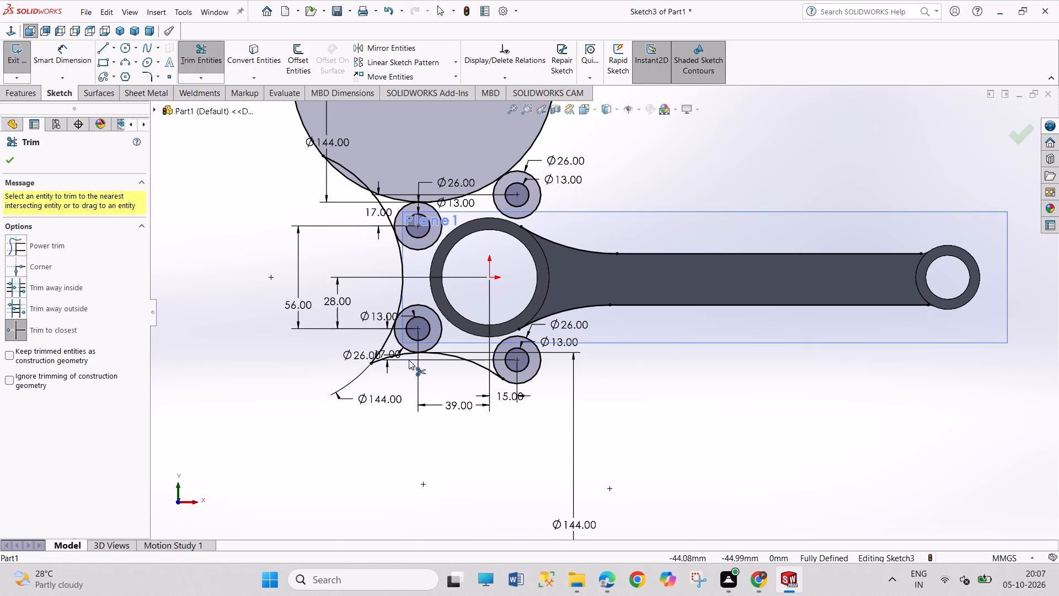
click(388, 355)
click(386, 342)
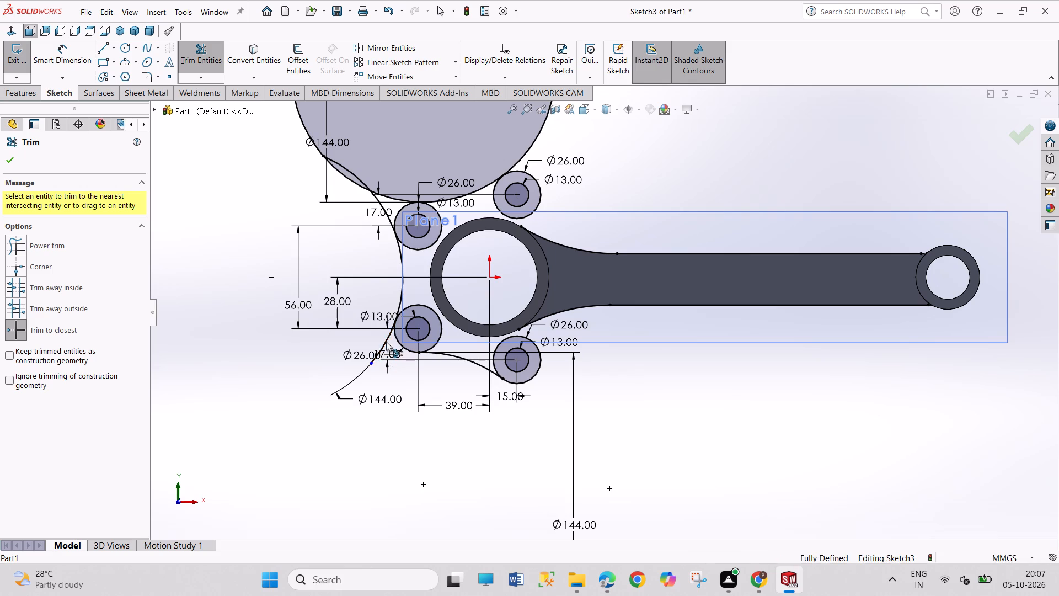
click(347, 178)
click(347, 166)
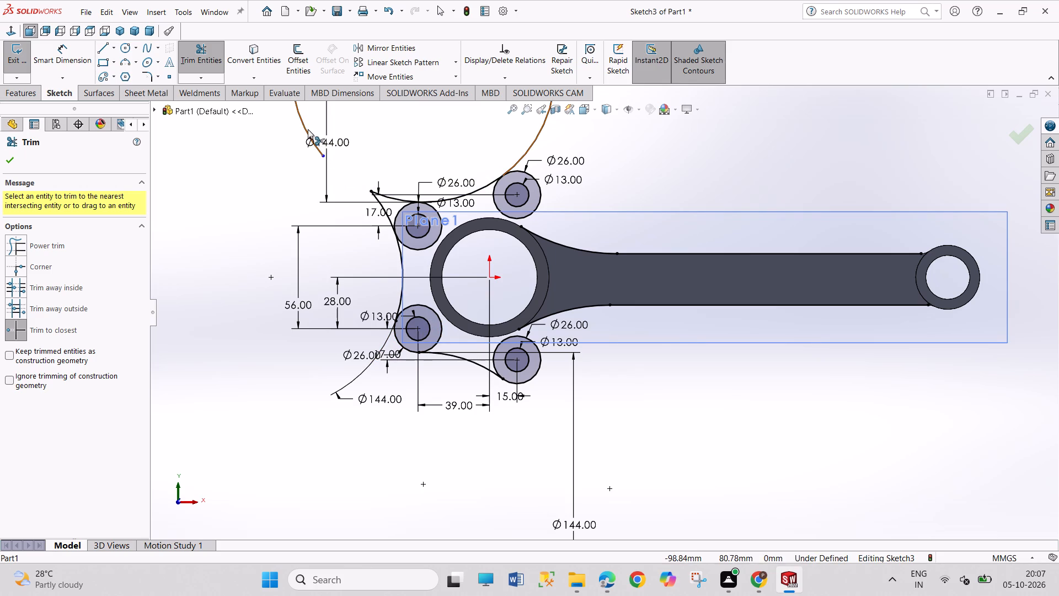
click(308, 129)
click(386, 212)
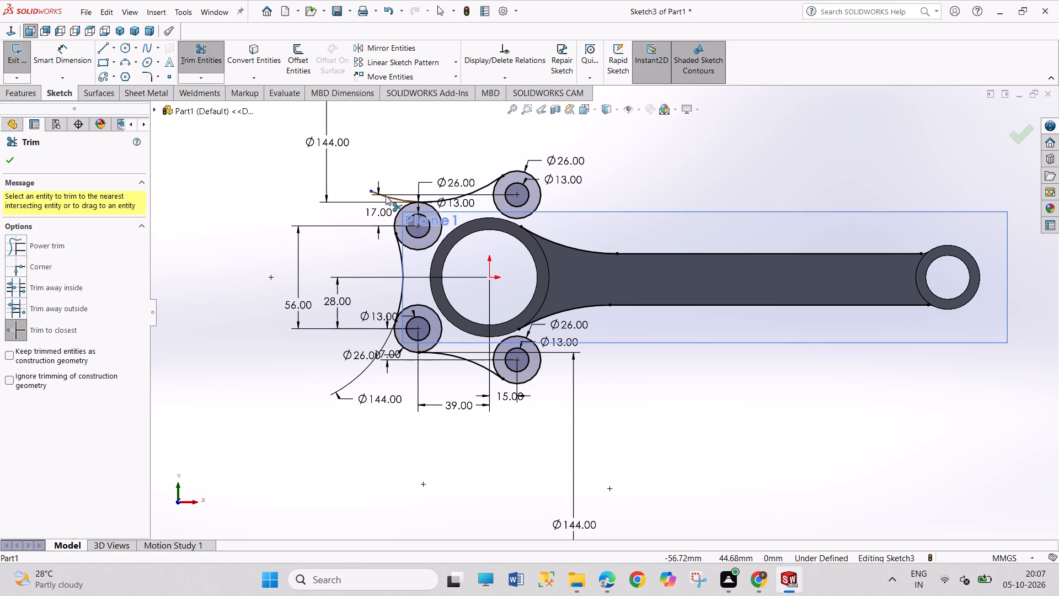
click(386, 195)
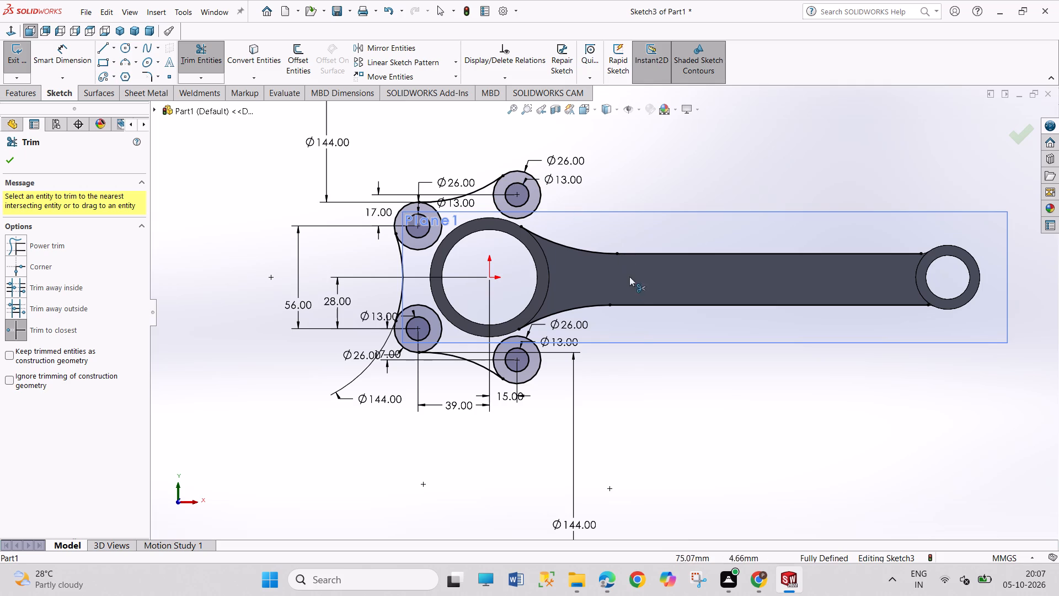
right_click(650, 395)
click(669, 428)
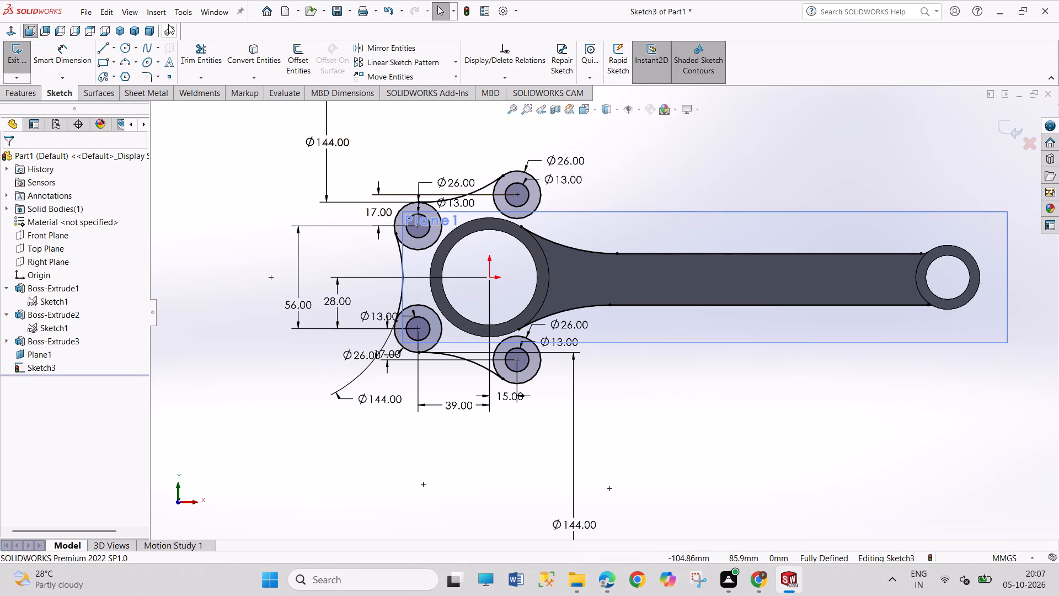
Sketch a circle above the rod shank, beyond the upper-right circle pair, and dimension its diameter as 144 mm (72*2).
click(127, 48)
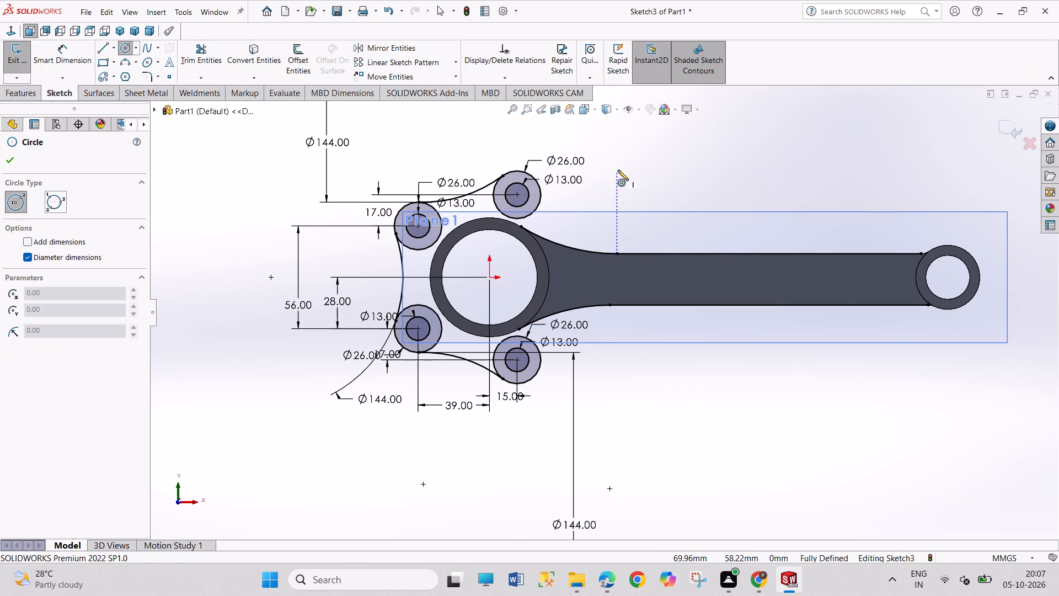
click(654, 146)
click(679, 189)
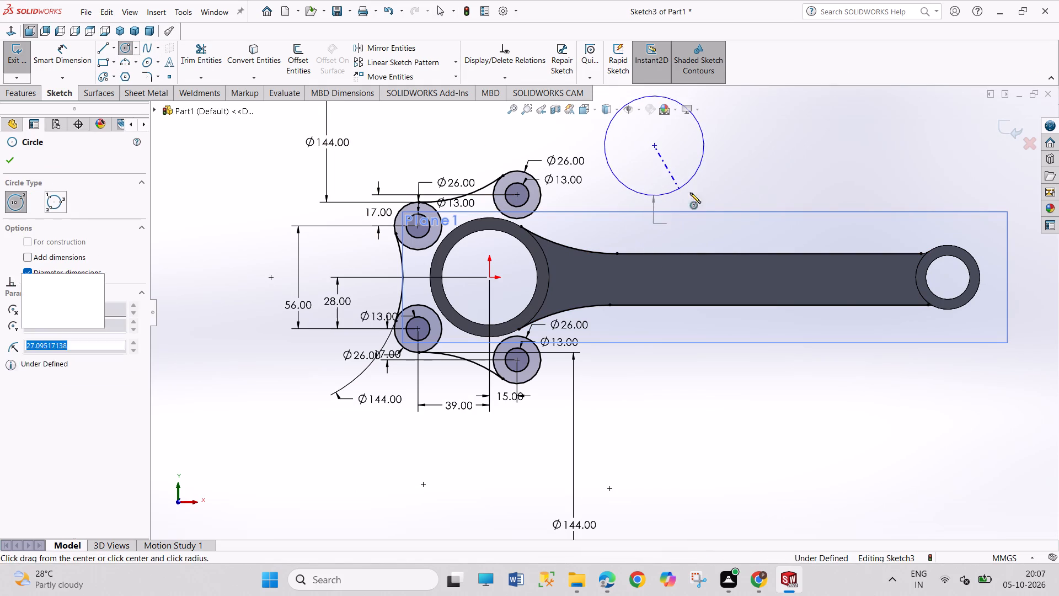
right_drag(714, 193, 719, 101)
click(701, 142)
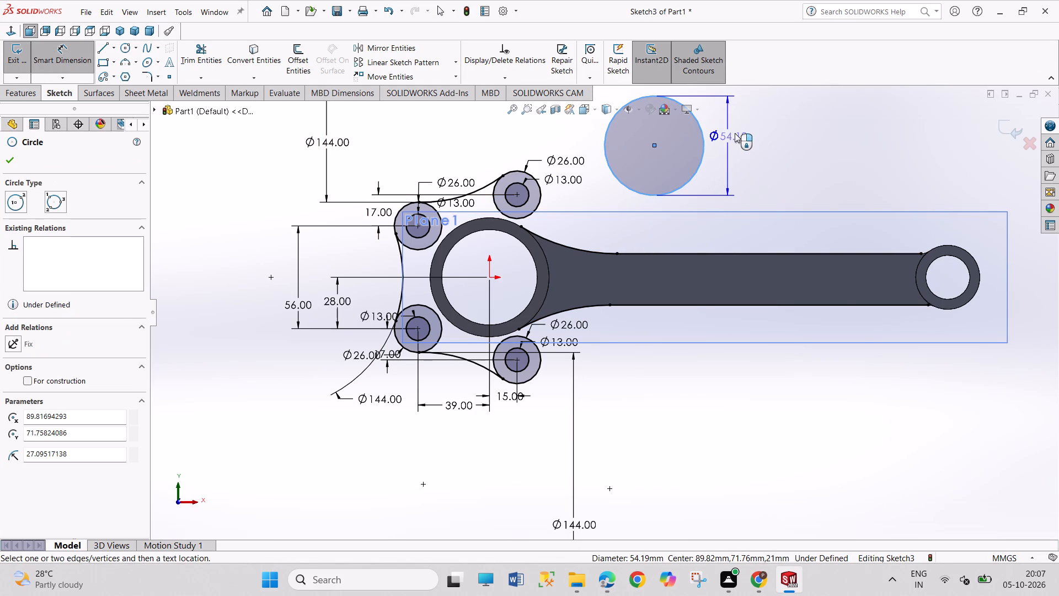
click(746, 130)
text(72*2)
key(Return)
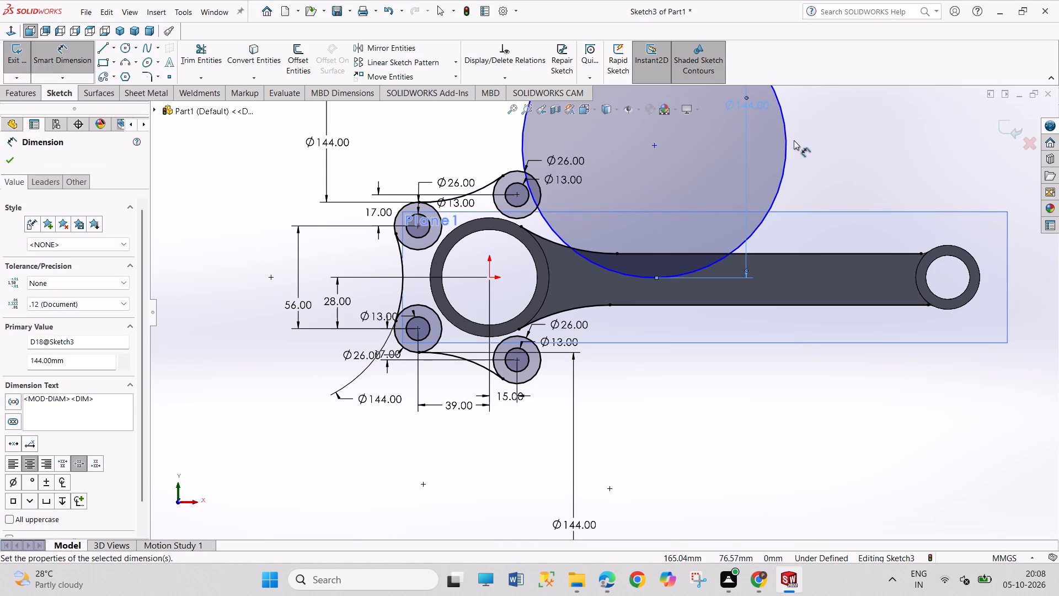
right_click(844, 163)
click(858, 202)
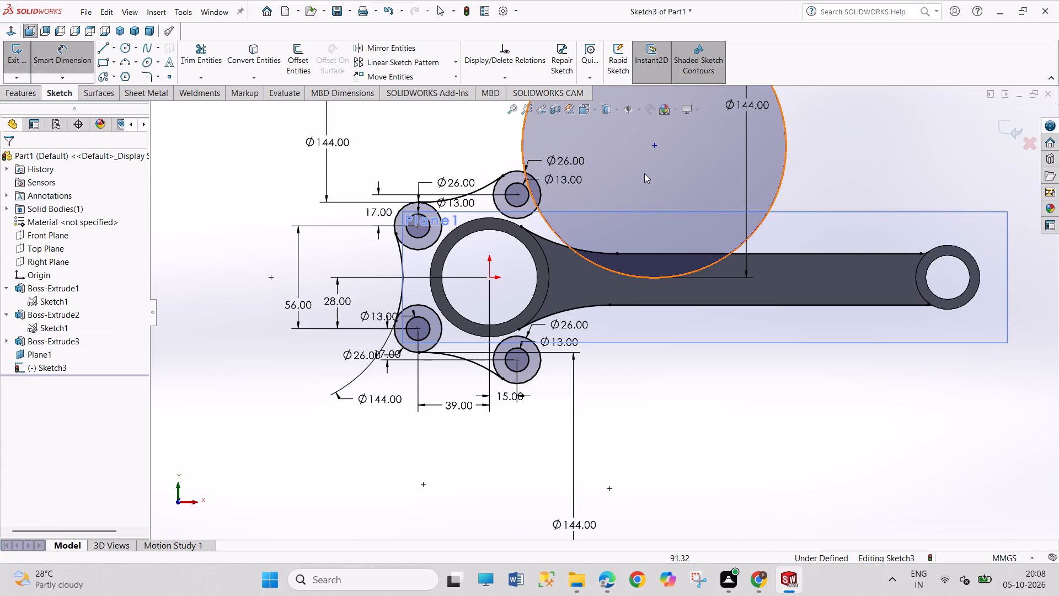
Move the new 144 mm circle off the shank and make it tangent to the upper-right 26 mm outer circle and the shank's upper edge.
drag(654, 145, 688, 98)
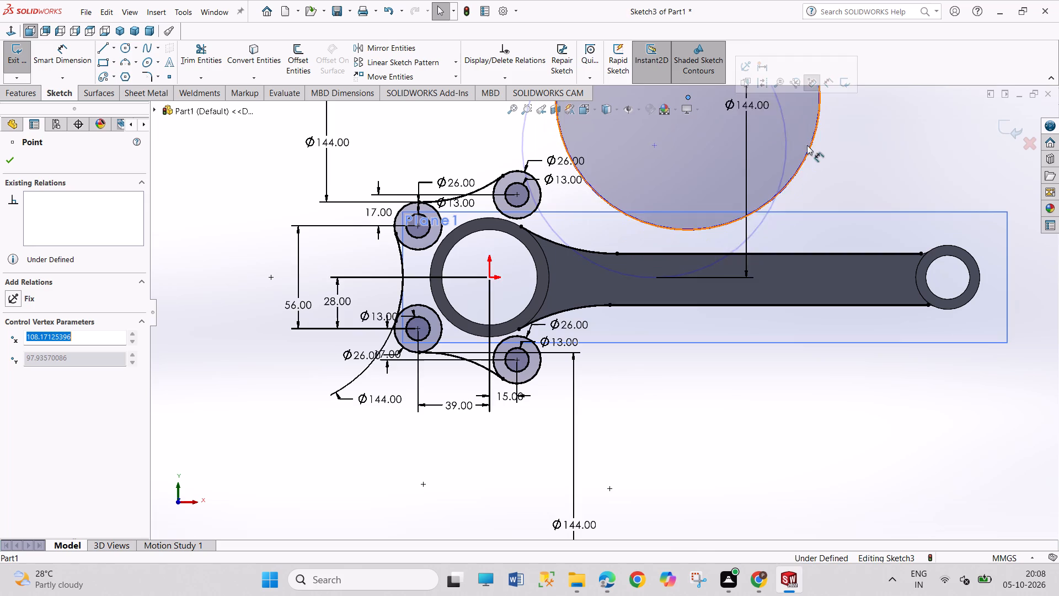
click(878, 165)
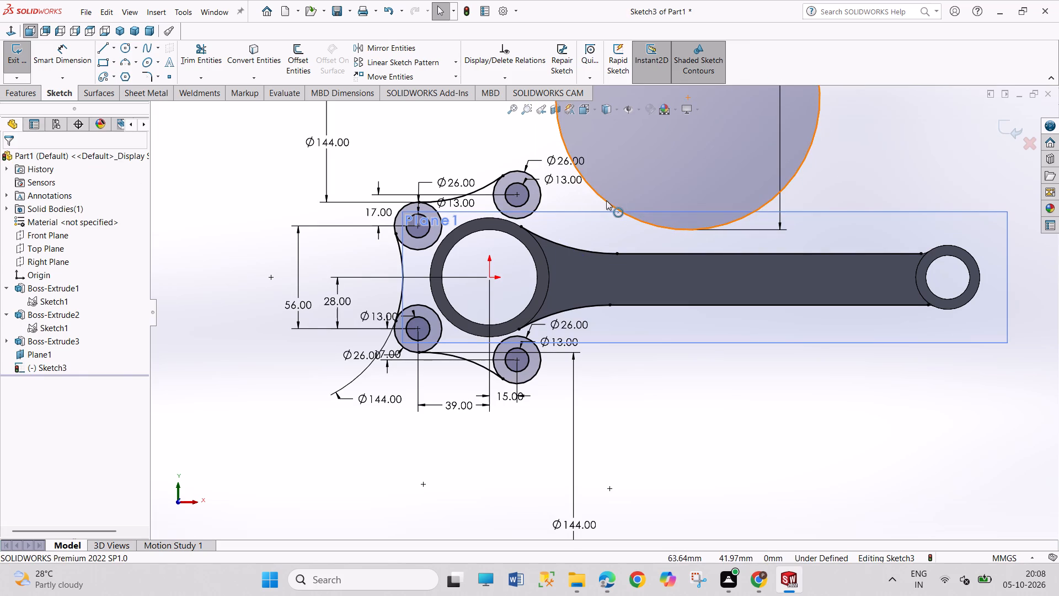
click(606, 200)
ctrl+click(541, 200)
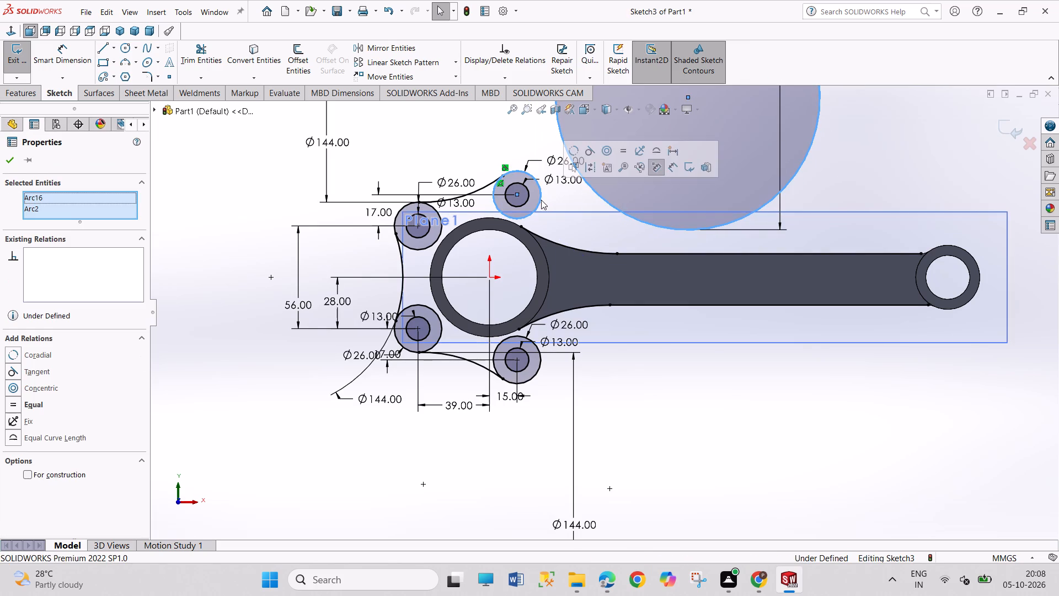
click(594, 153)
click(842, 168)
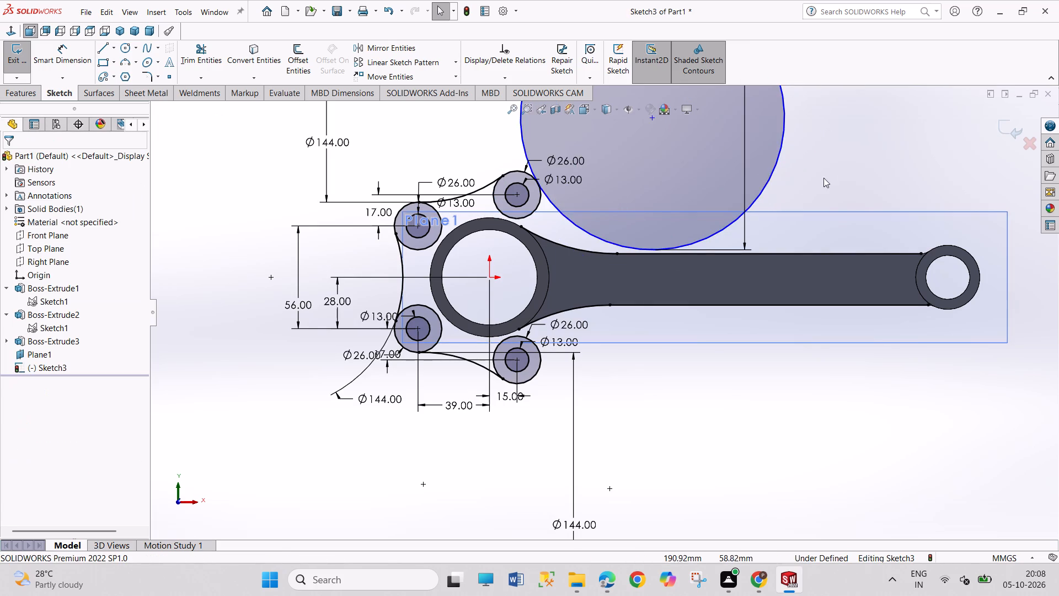
click(689, 243)
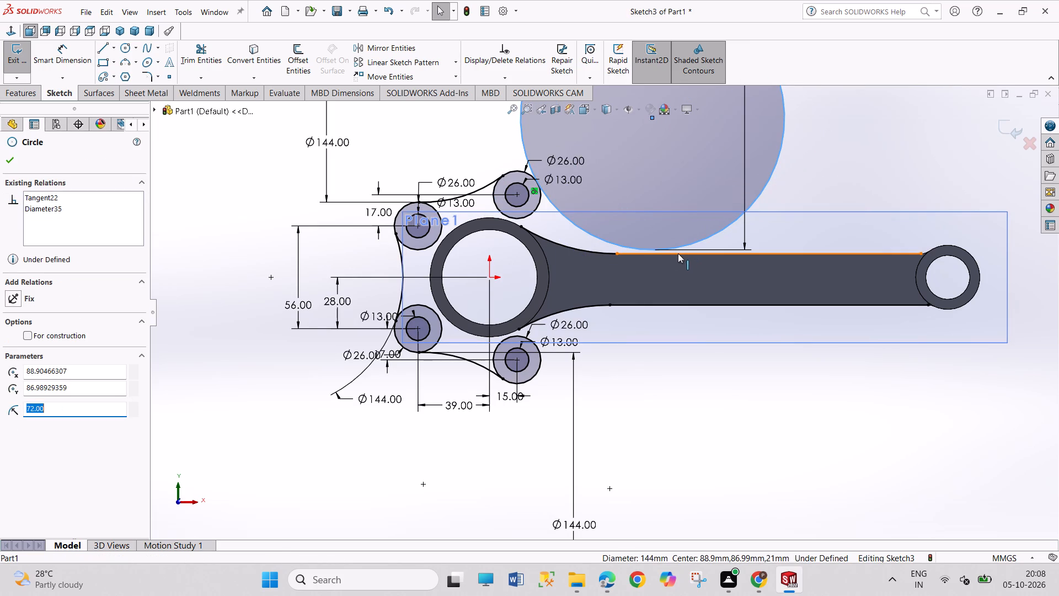
ctrl+click(678, 253)
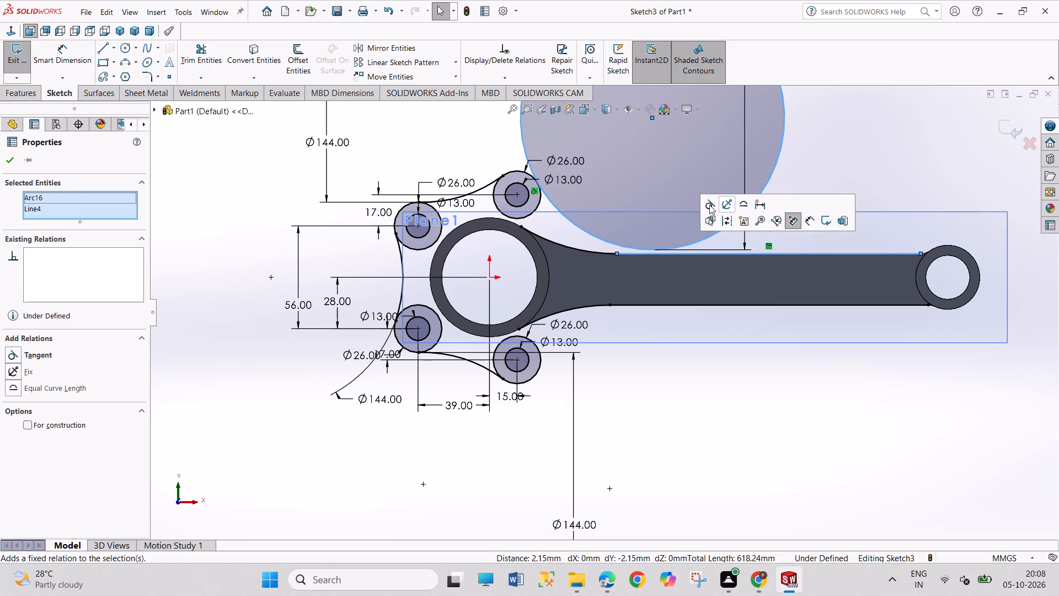
click(709, 205)
click(746, 347)
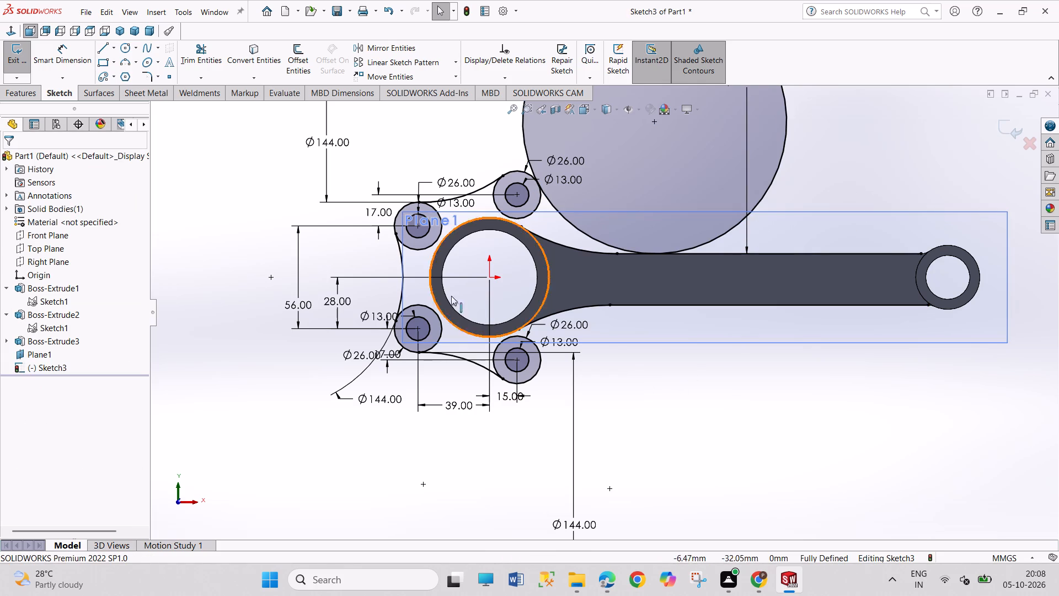
Sketch a circle below the rod shank, beyond the lower-right circle pair, and dimension its diameter as 144 mm (72*2).
click(121, 49)
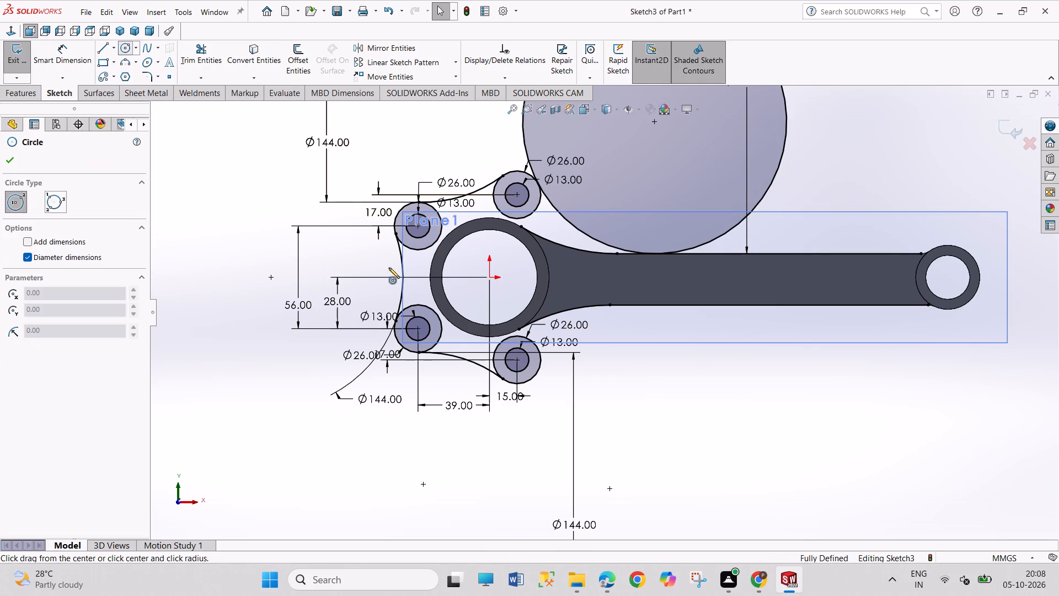
click(673, 423)
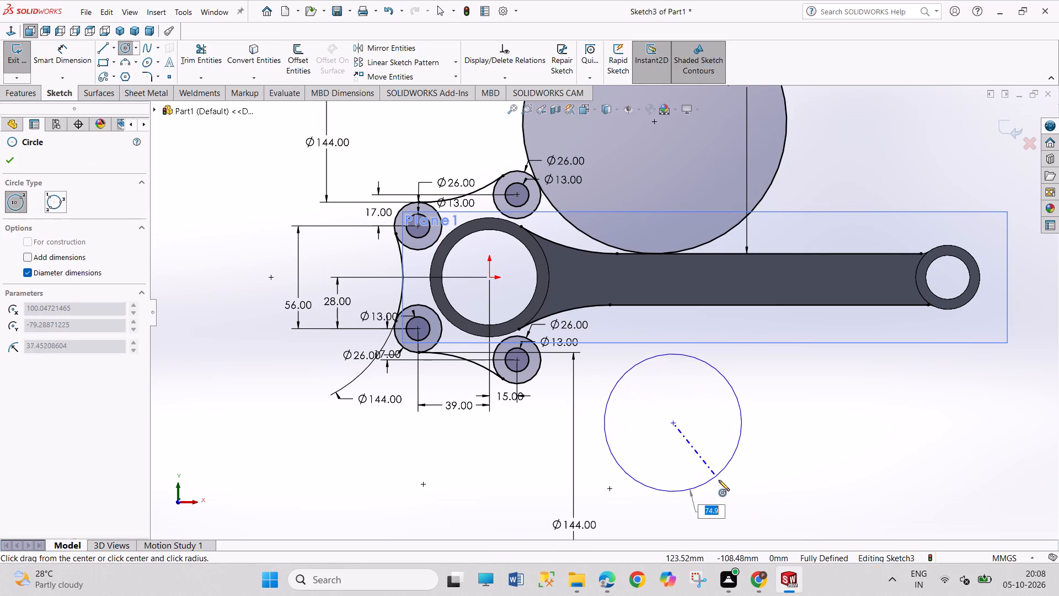
drag(735, 492, 742, 494)
right_drag(823, 513, 822, 403)
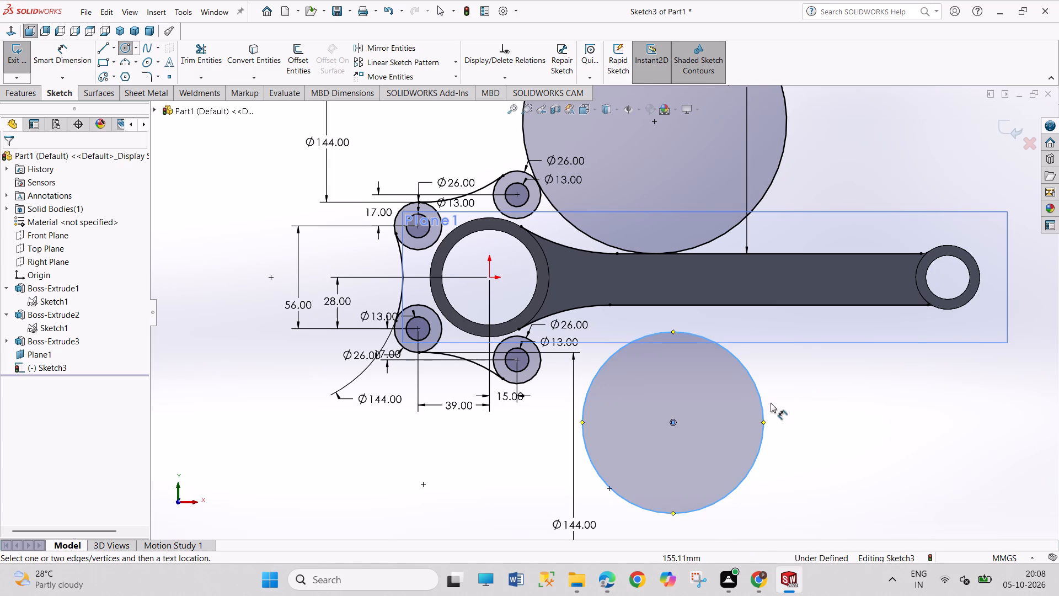
click(761, 415)
click(814, 403)
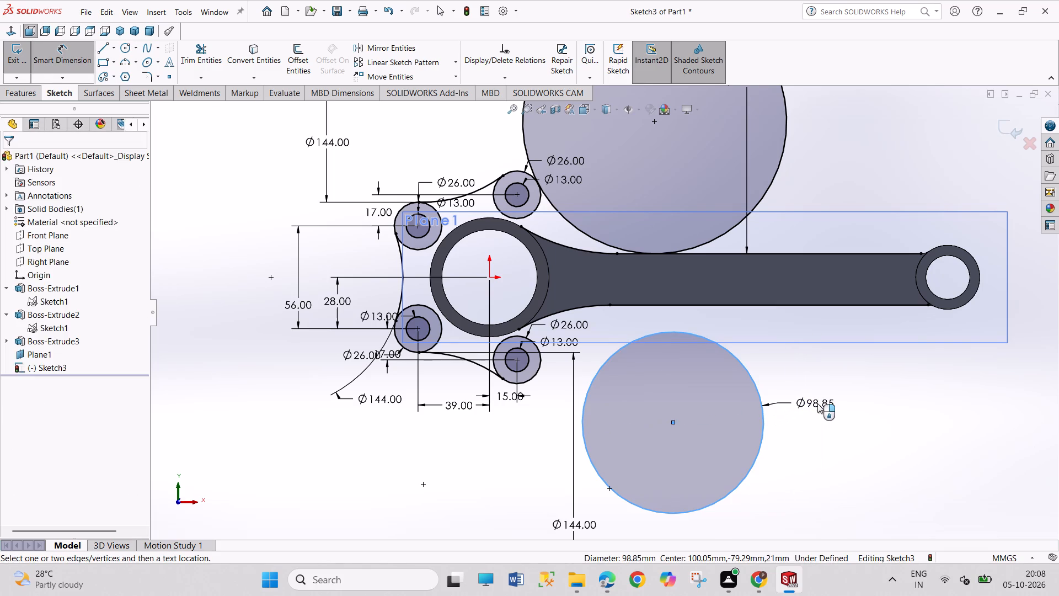
text(72*2)
key(Return)
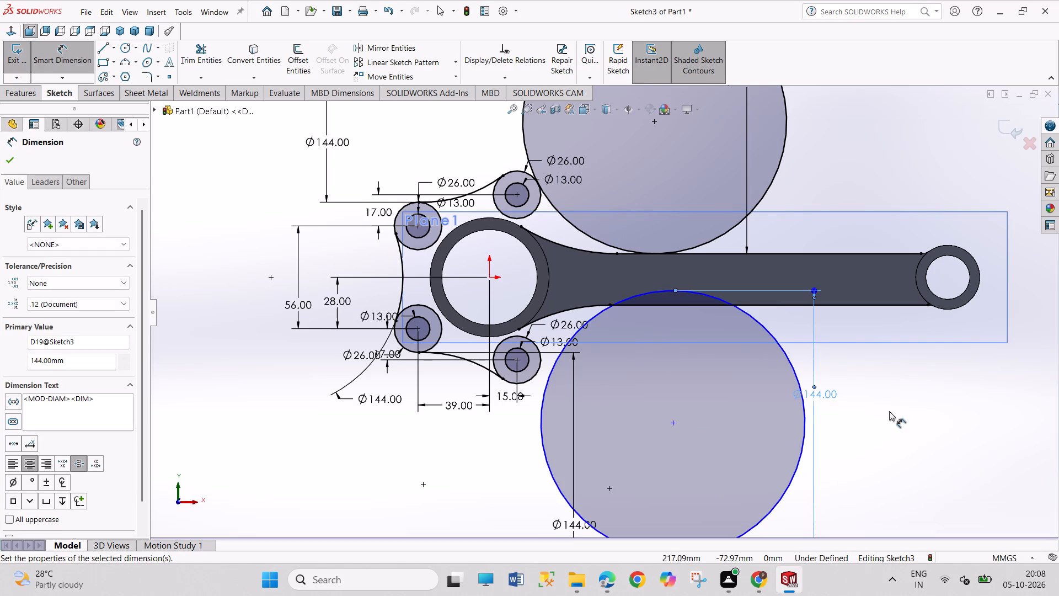
right_click(889, 413)
click(901, 451)
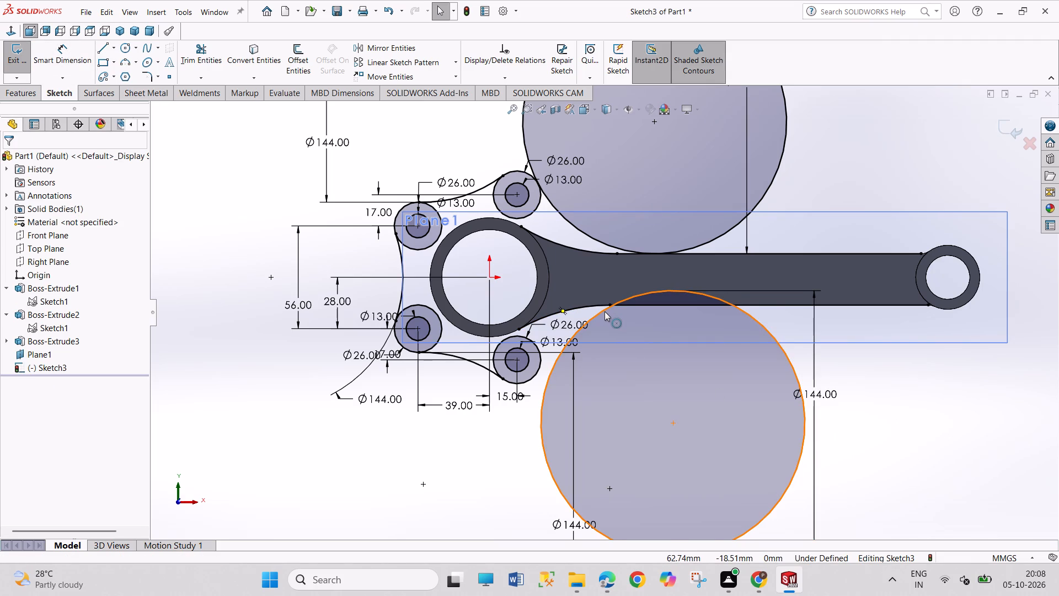
Make the new 144 mm circle tangent to the lower-right 26 mm outer circle and the shank's lower edge.
click(543, 413)
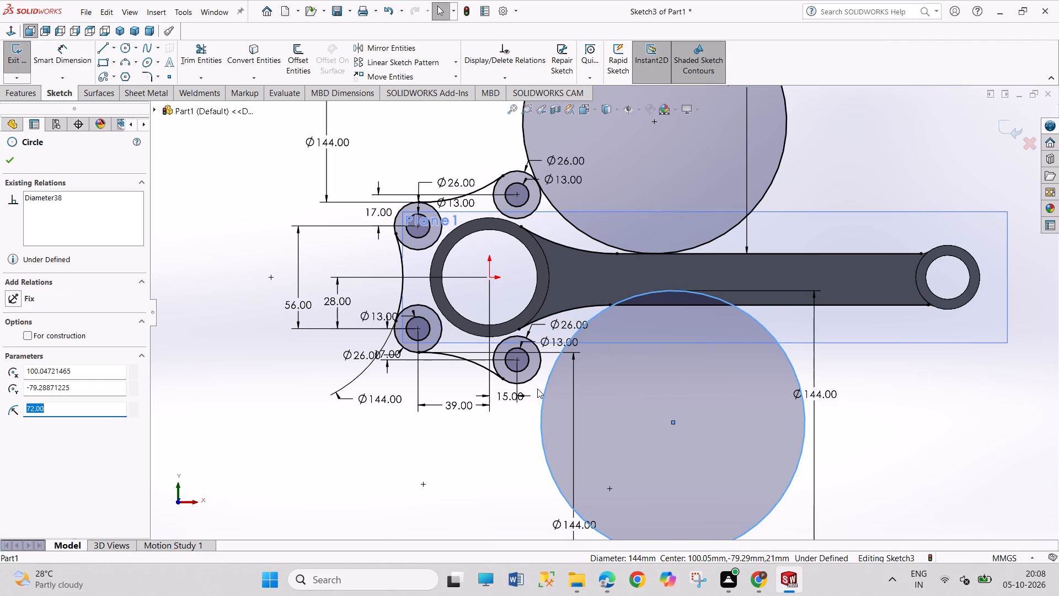
ctrl+click(536, 378)
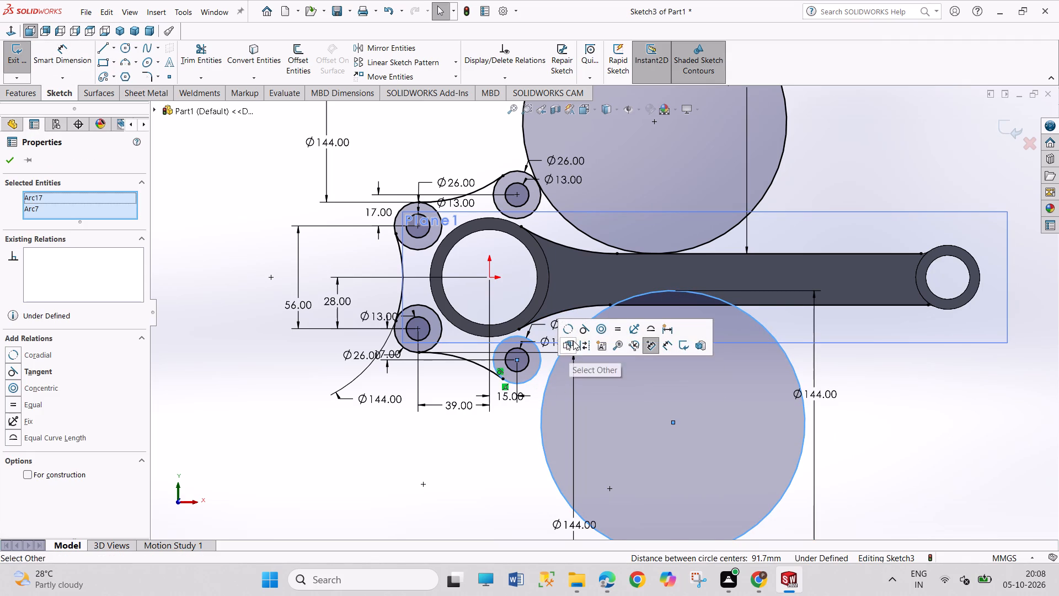
click(578, 336)
click(958, 462)
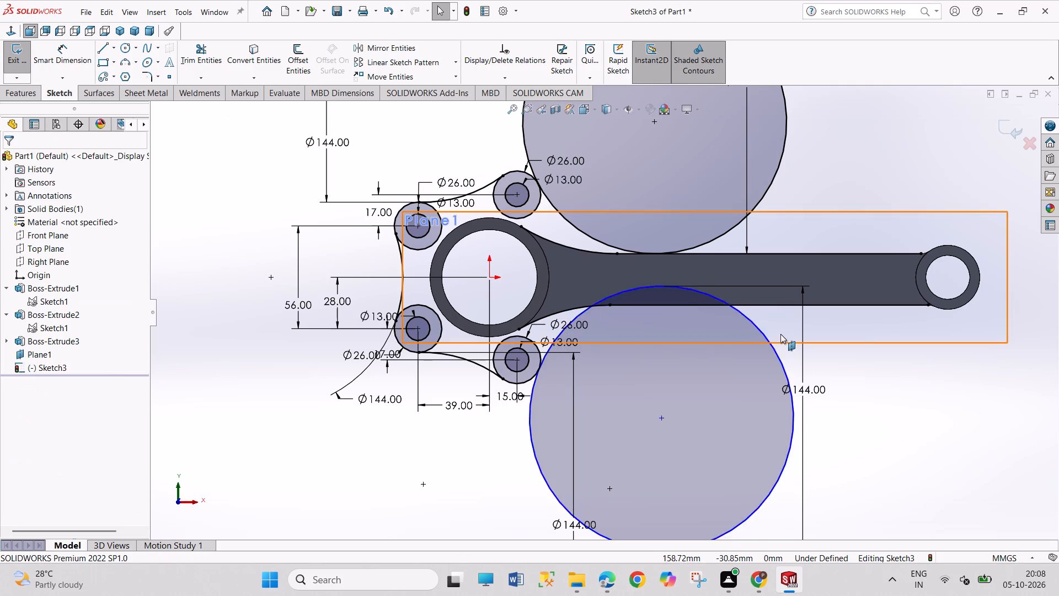
drag(763, 334, 796, 445)
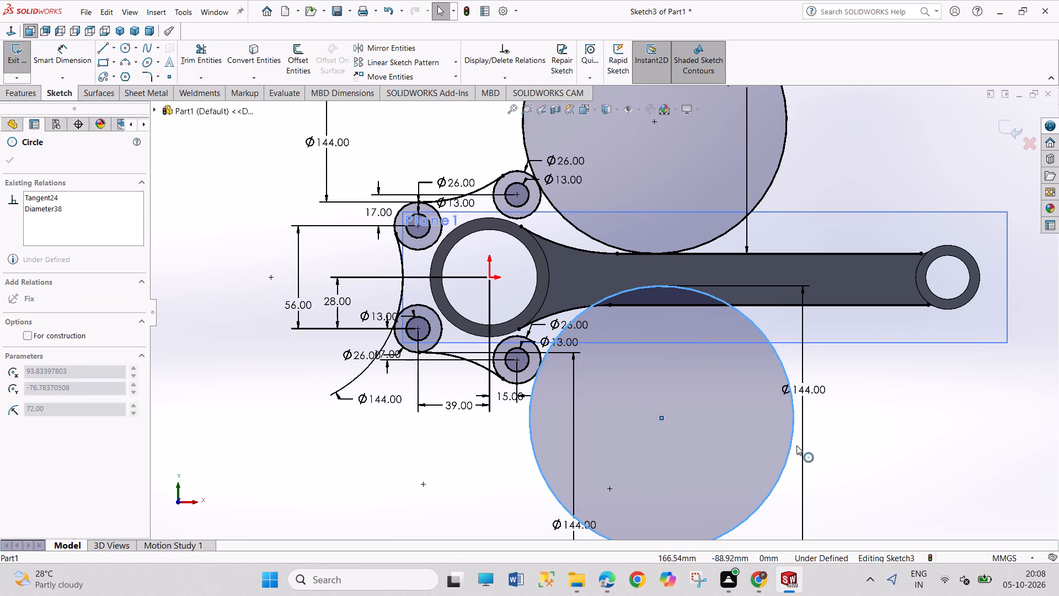
drag(796, 445, 800, 457)
click(895, 420)
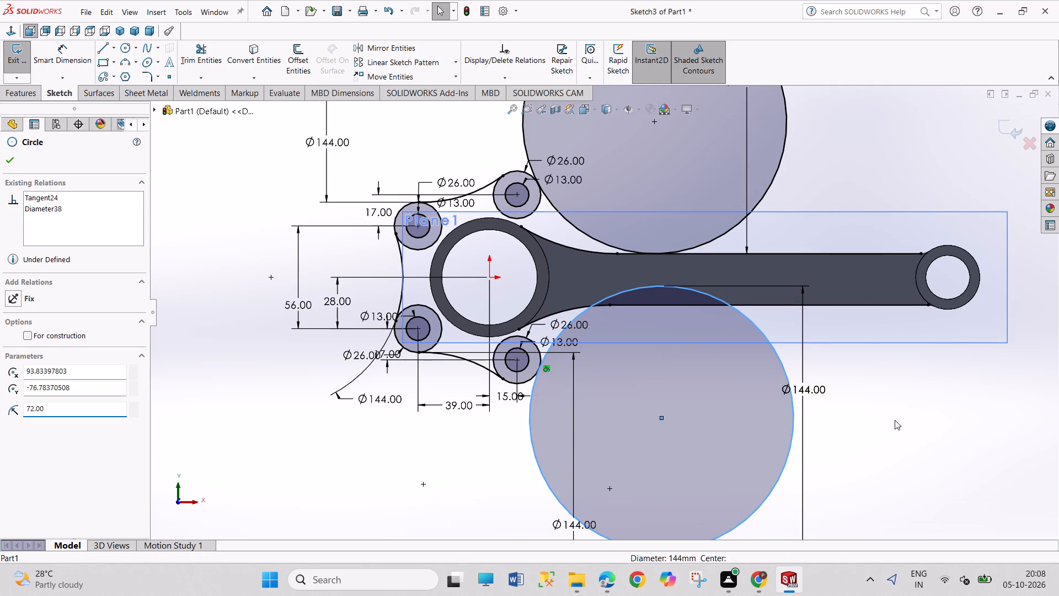
click(752, 306)
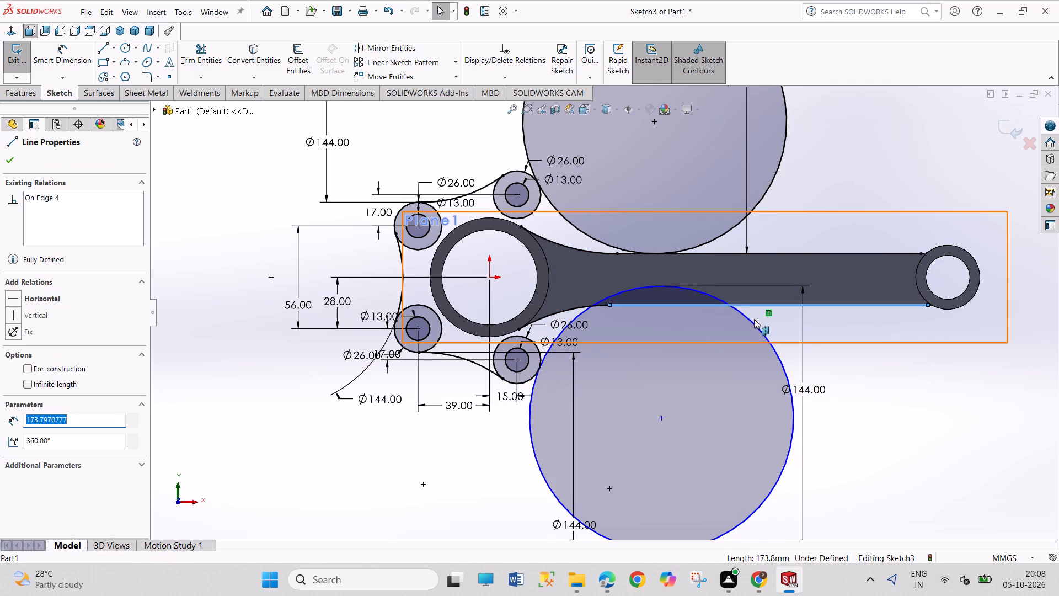
ctrl+click(756, 327)
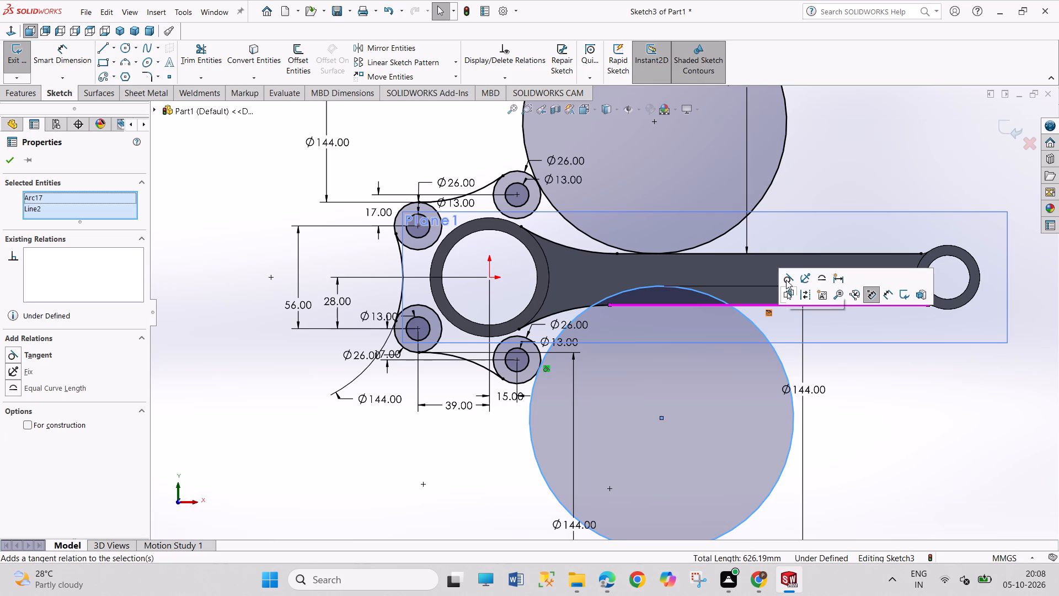
click(786, 280)
click(880, 408)
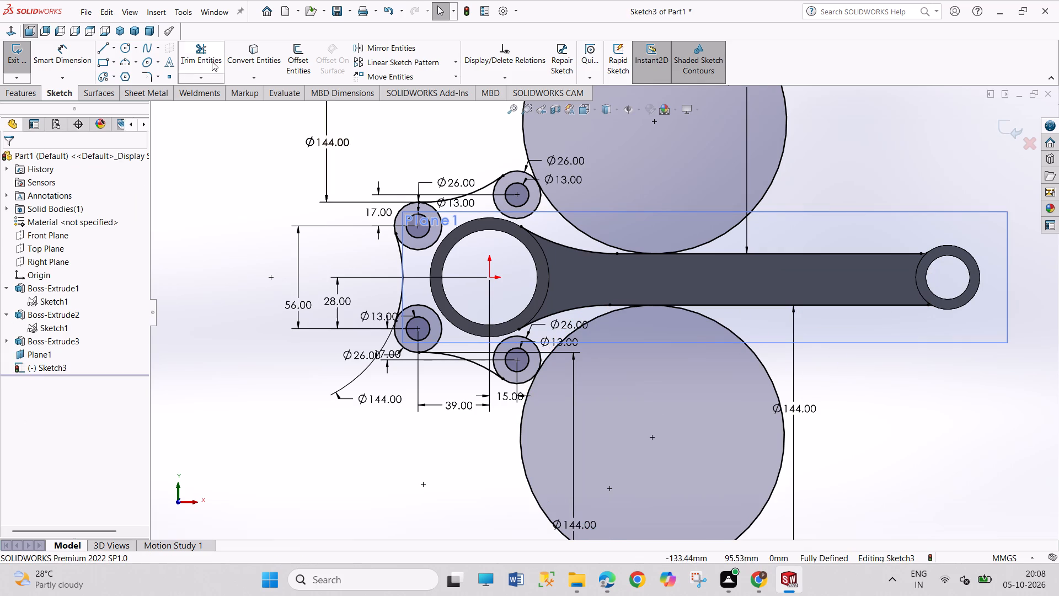
Trim the two 144 mm circles beside the shank to leave only the arcs blending the 26 mm circles into it.
click(205, 55)
click(782, 459)
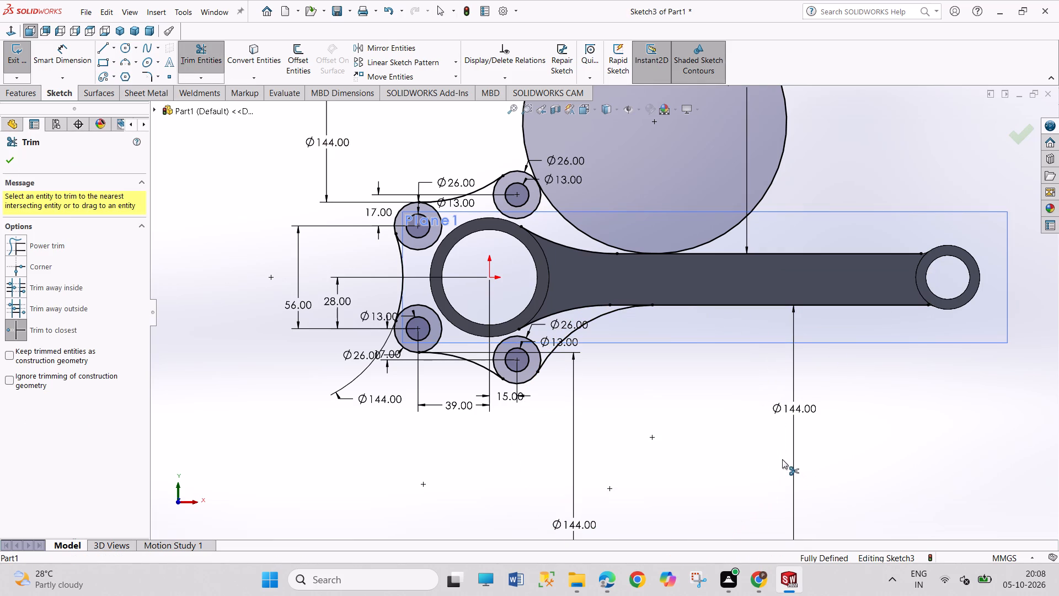
click(776, 168)
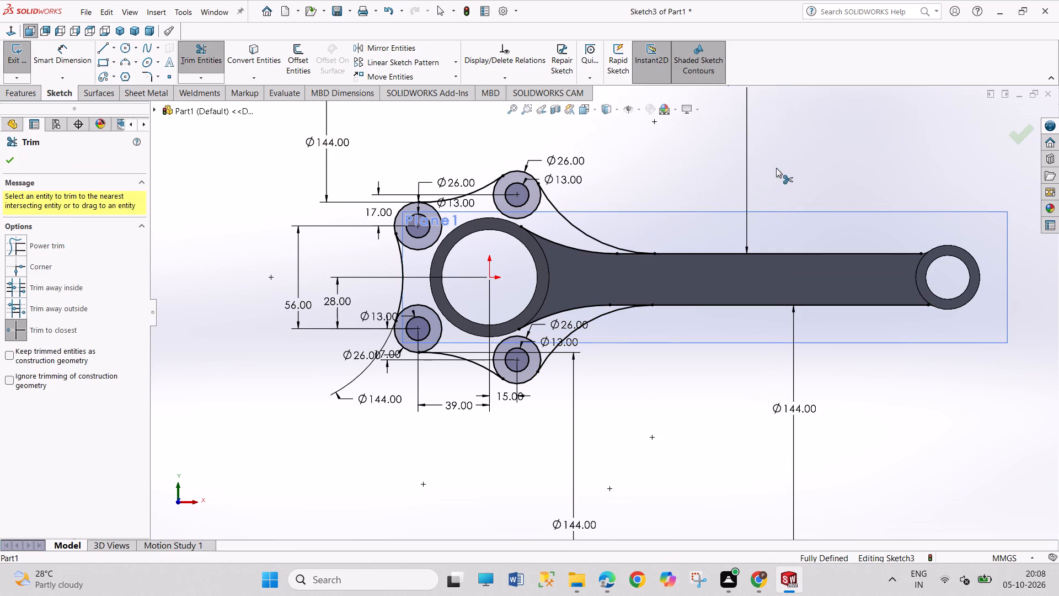
Draw a line across the shank joining the ends of the lower and upper blend arcs.
click(104, 45)
click(652, 307)
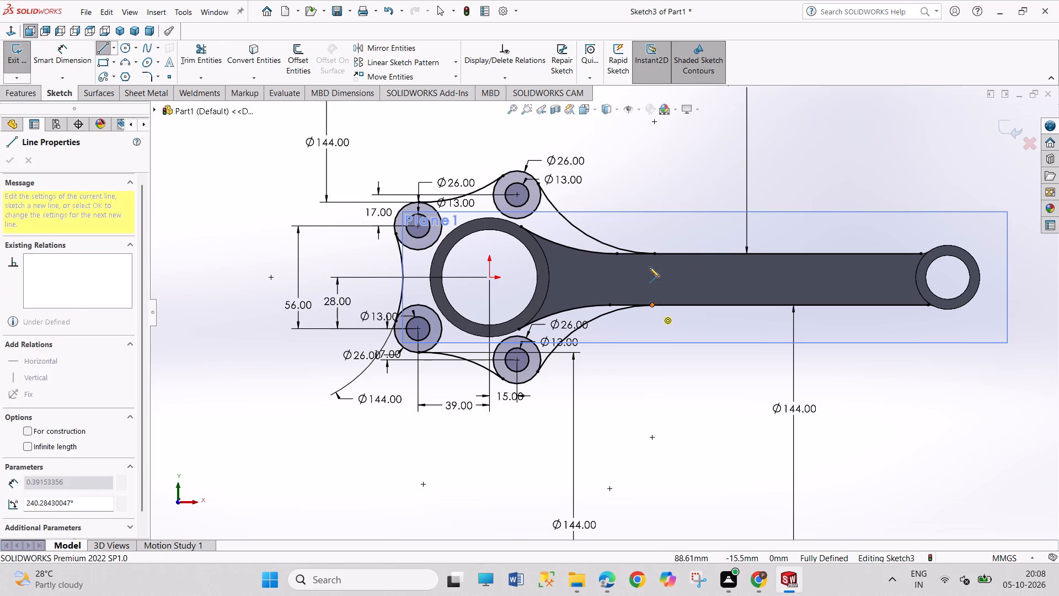
click(654, 255)
right_click(683, 164)
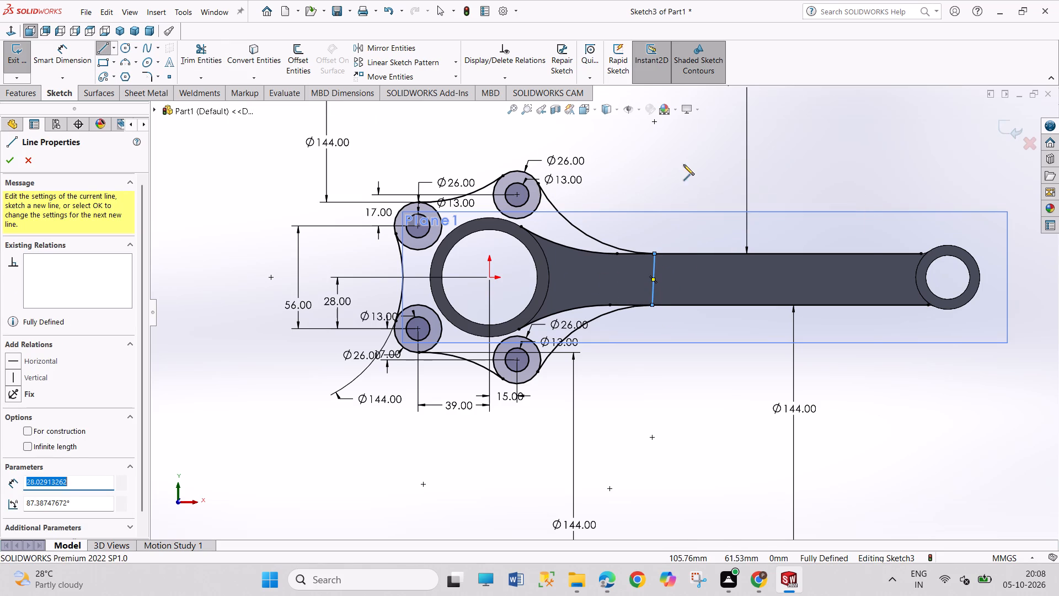
click(704, 171)
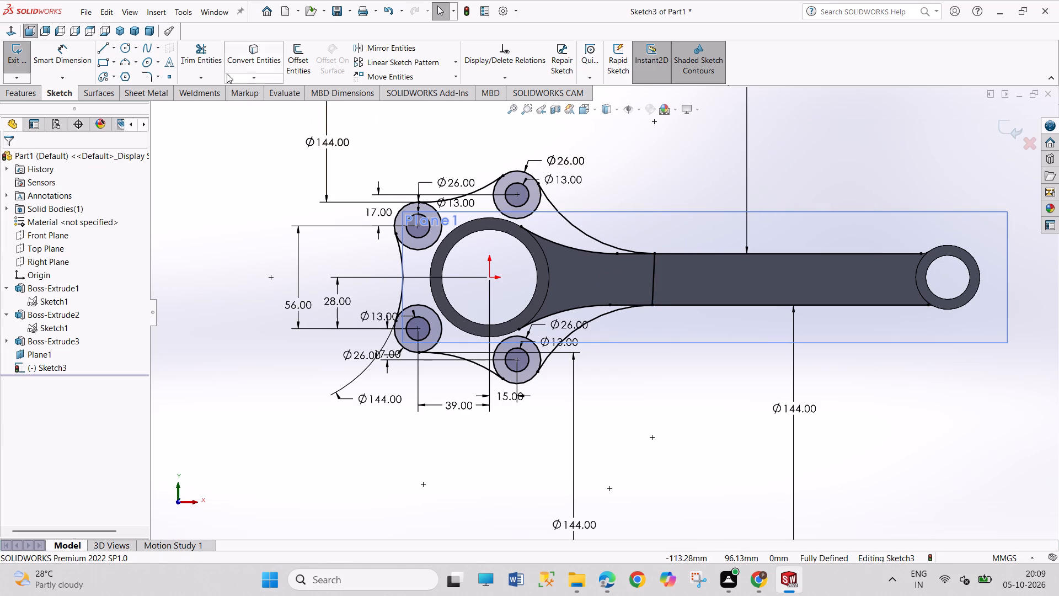
Trim the inner portions of the four 26 mm circles to leave one continuous flange outline around the big end.
click(205, 54)
click(421, 249)
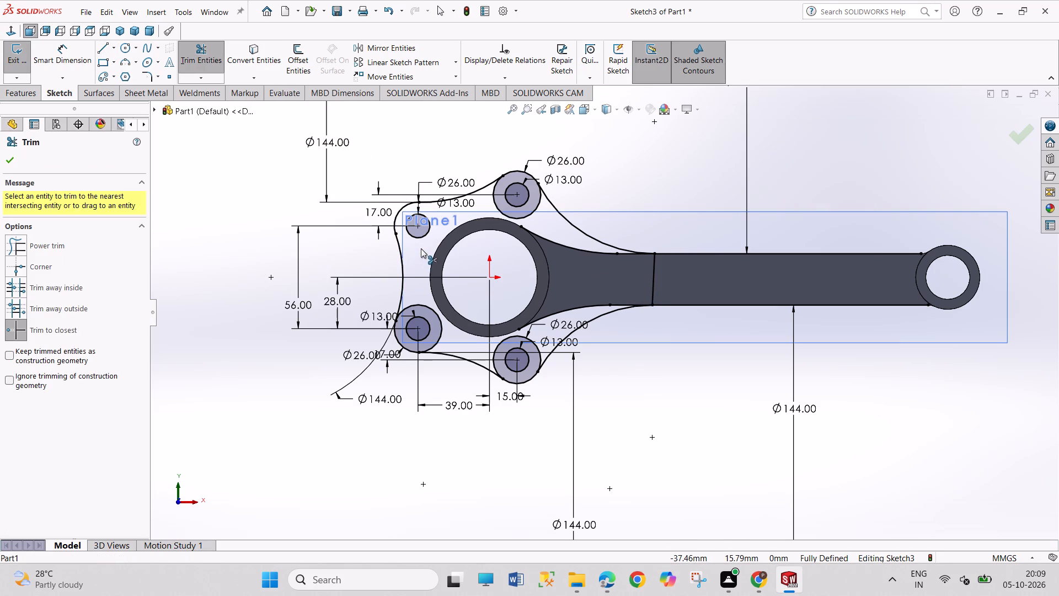
click(428, 304)
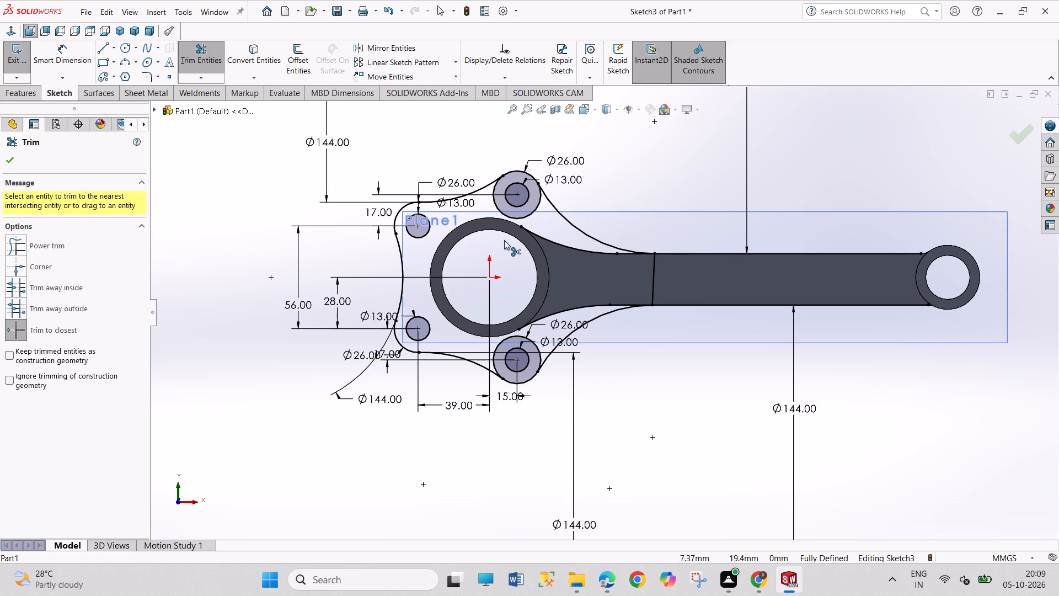
click(529, 216)
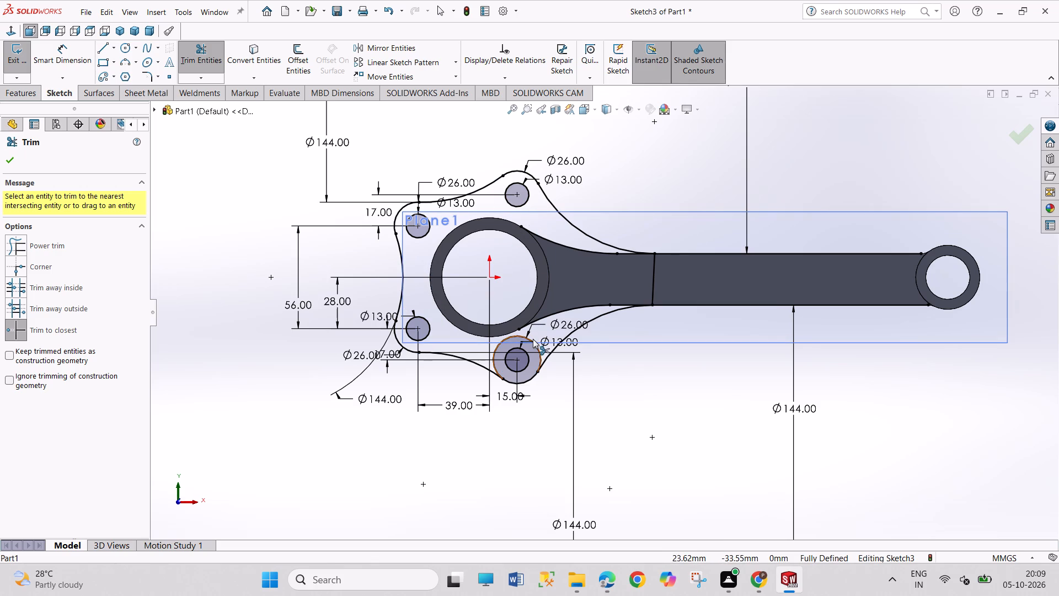
click(533, 339)
right_click(633, 395)
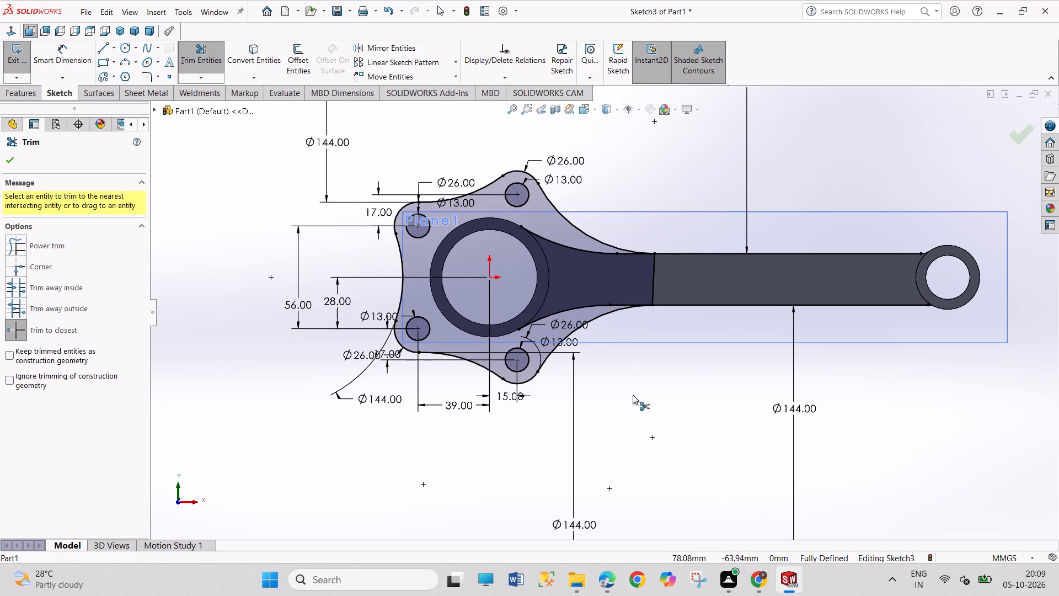
click(657, 428)
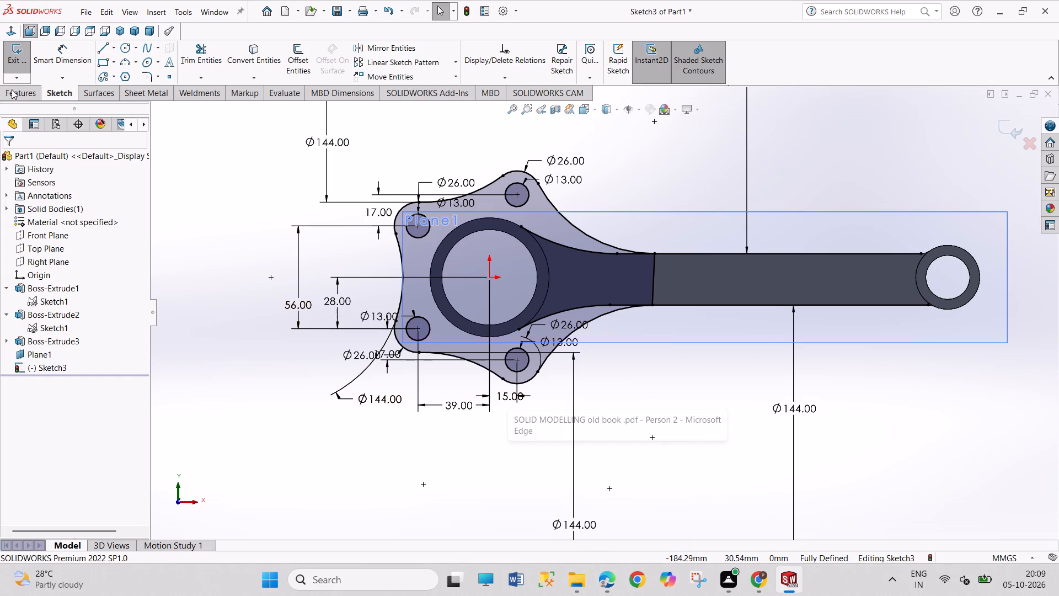
Exit the sketch and extrude the flange region with its four holes as a Blind boss, 7 mm deep in the reversed direction.
click(12, 64)
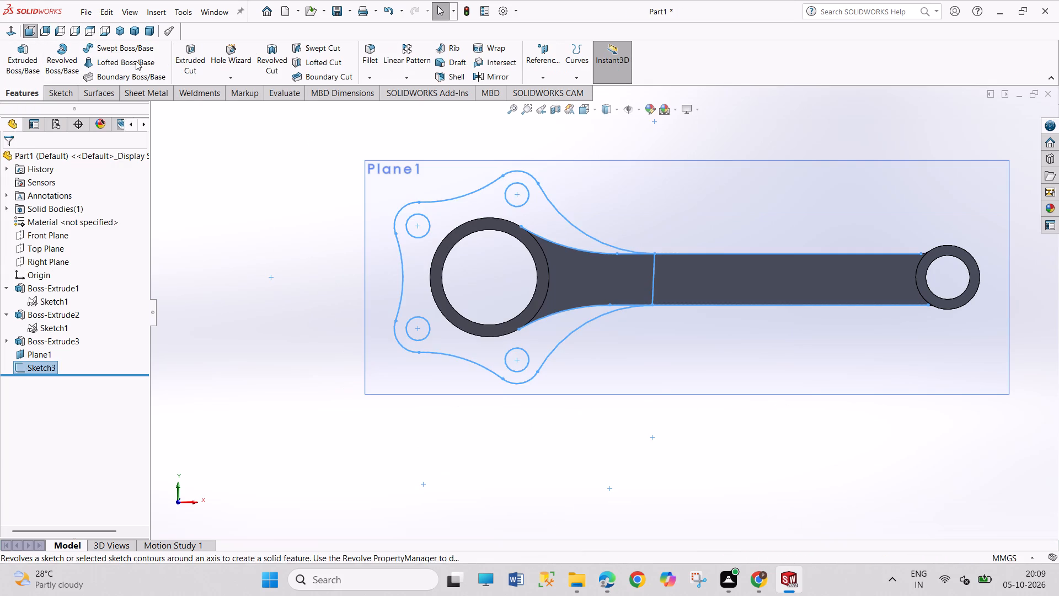
click(120, 33)
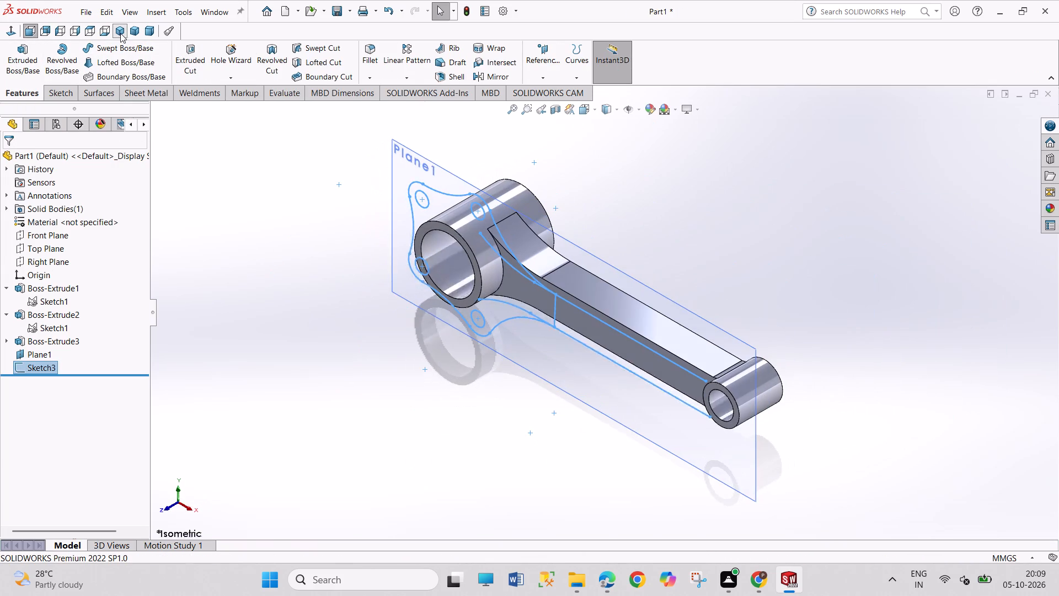
click(24, 63)
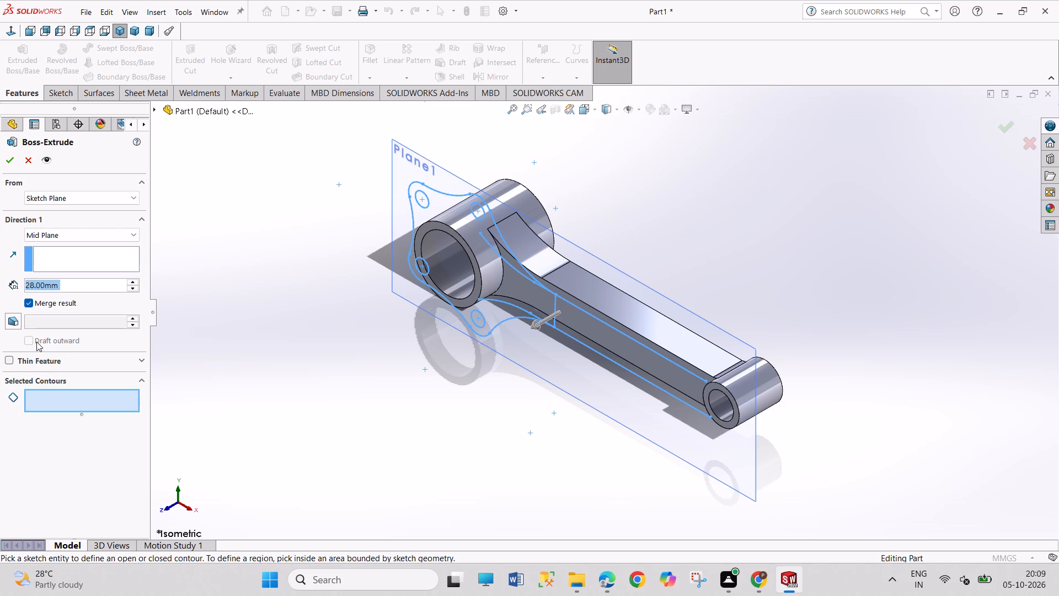
click(498, 317)
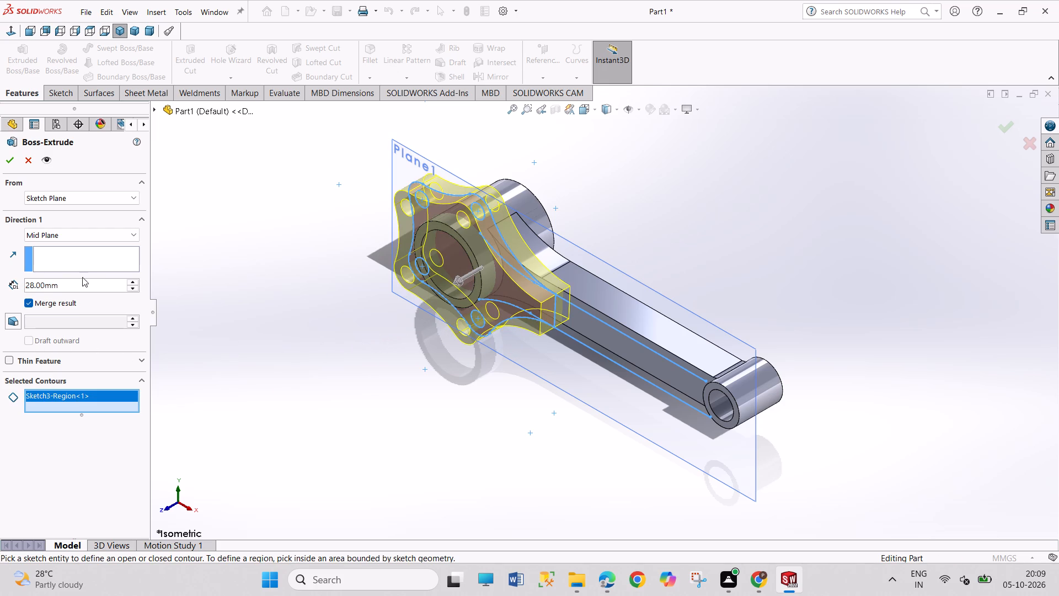
click(81, 238)
click(81, 243)
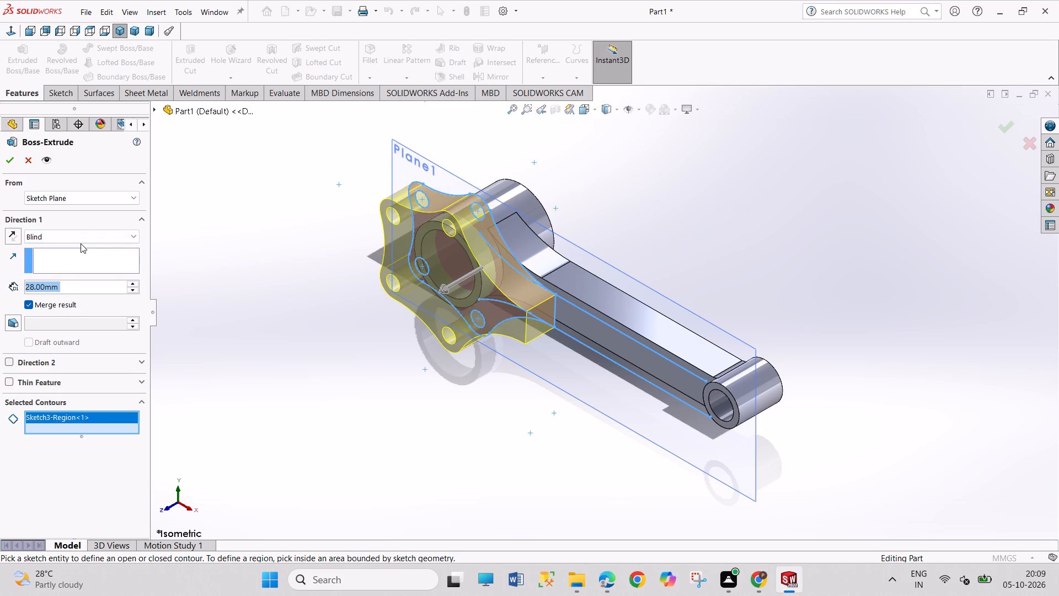
click(18, 235)
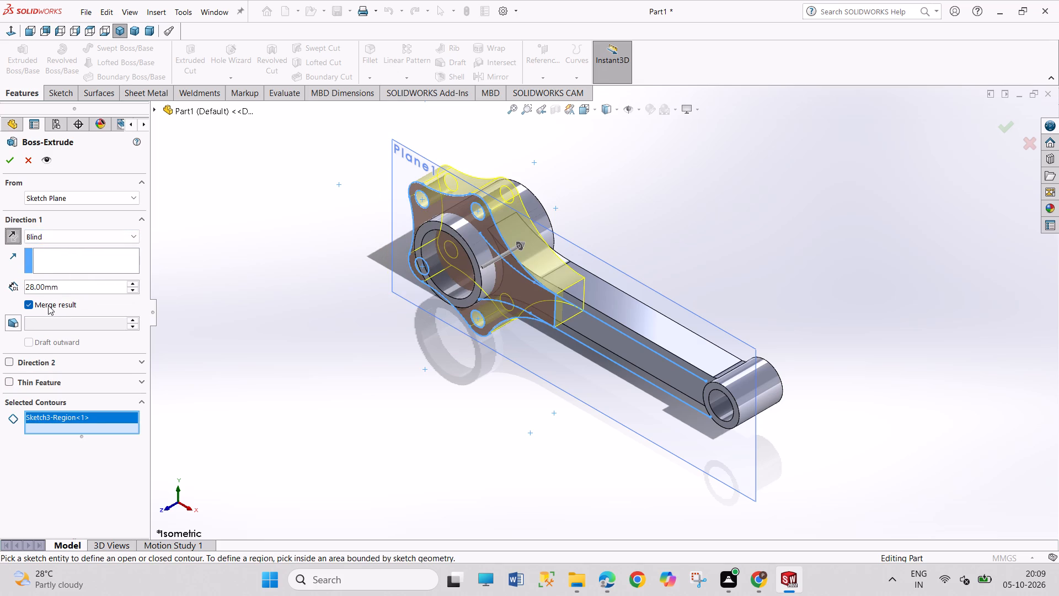
double_click(68, 288)
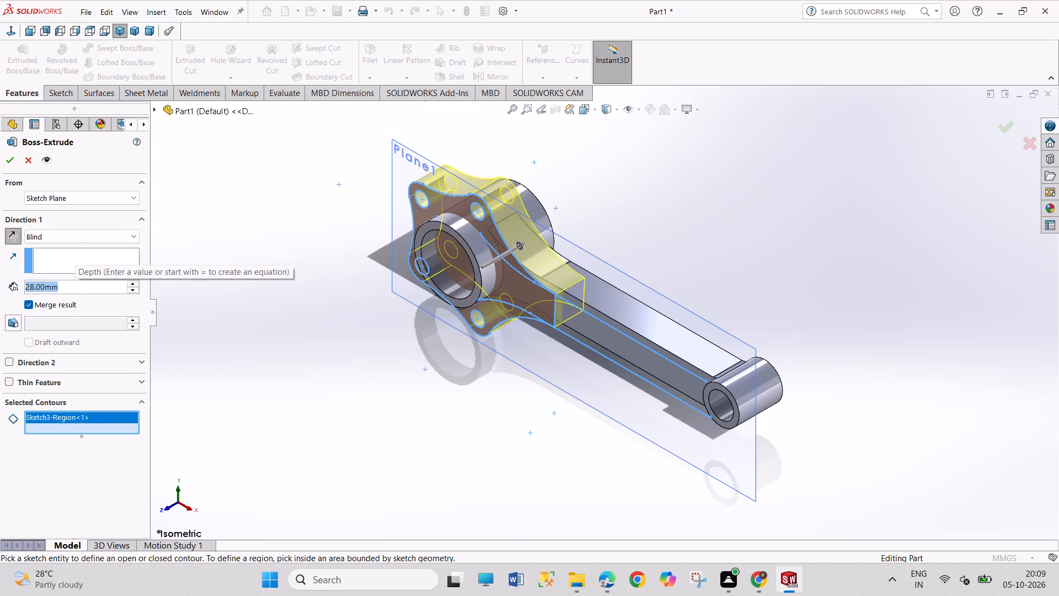
key(7)
key(Return)
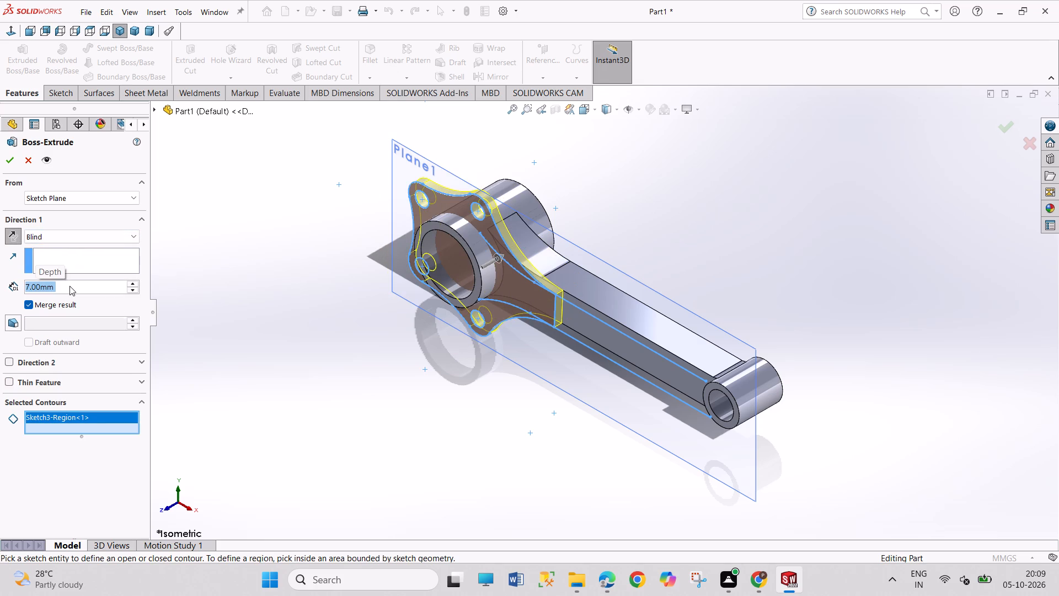
click(8, 160)
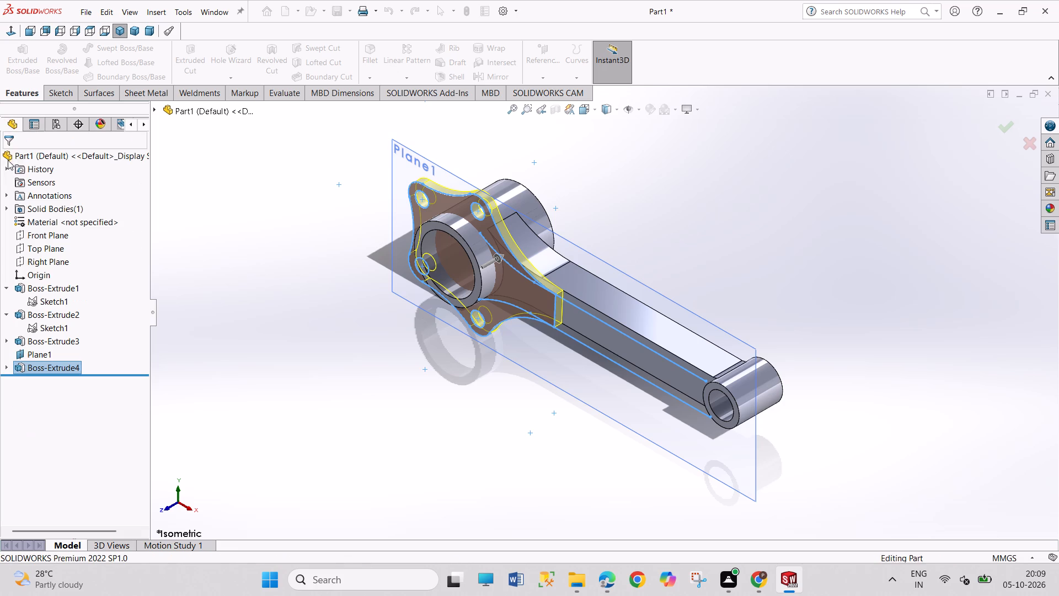
Hide Plane1 in the model view.
drag(420, 398, 440, 483)
right_click(563, 378)
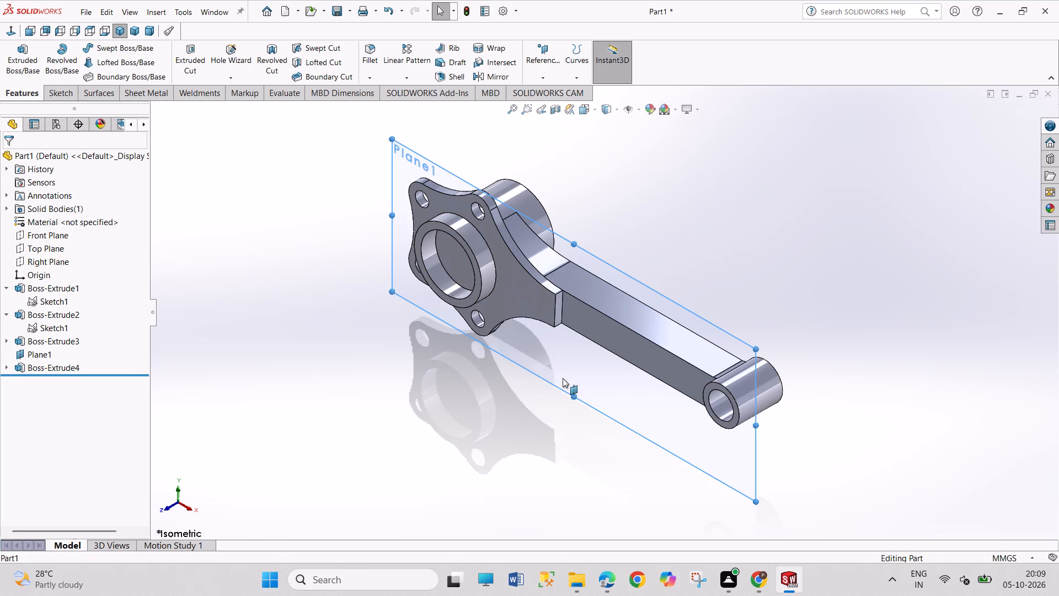
click(600, 360)
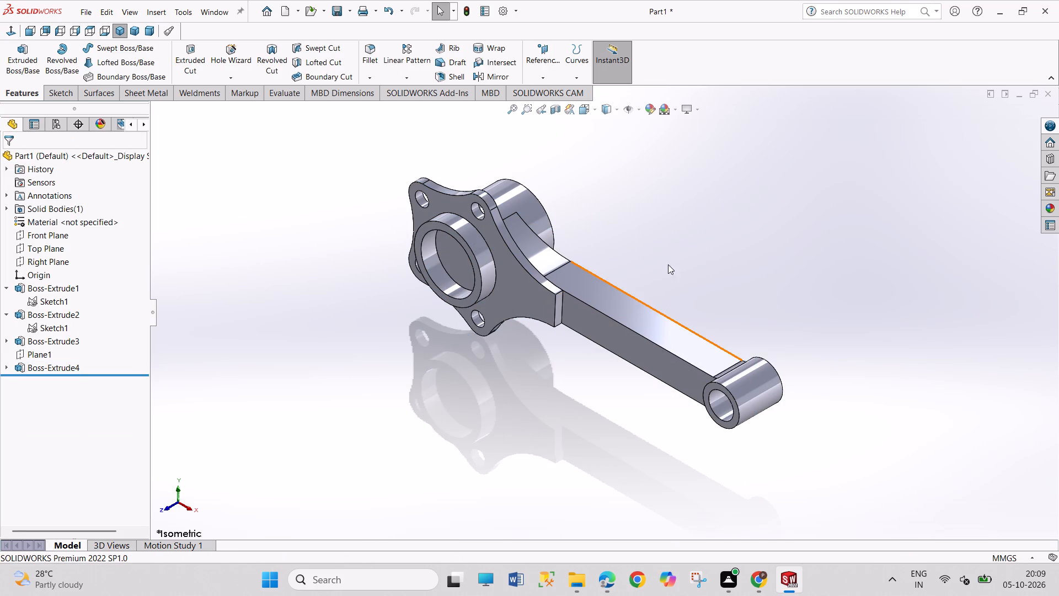
Edit the flange sketch, convert the big-end bore's inner circular edge into it, and exit the sketch to rebuild the flange.
drag(673, 195, 705, 247)
scroll(708, 250, down, 2)
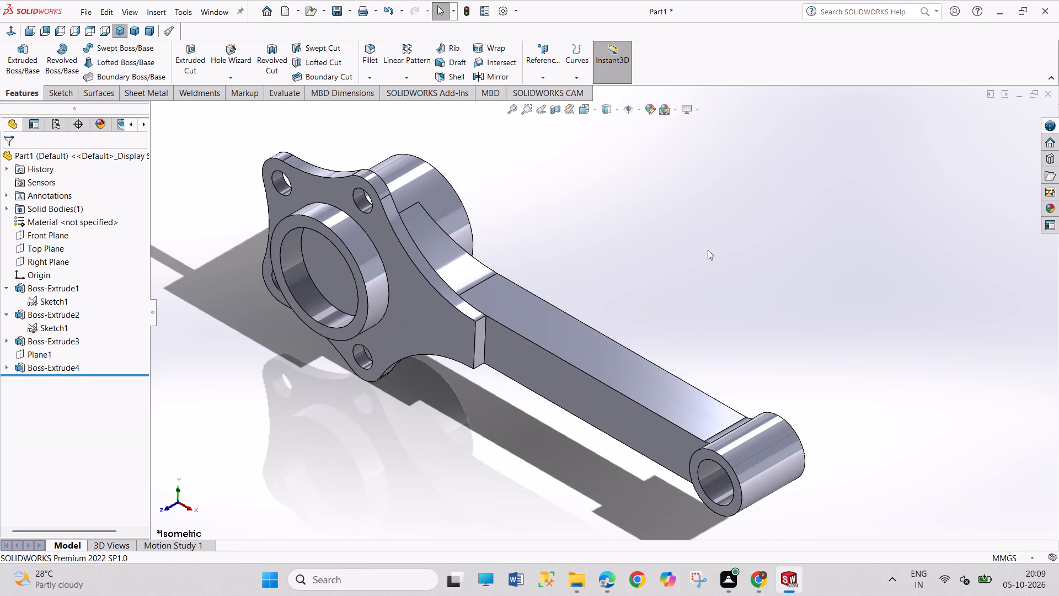
click(7, 368)
click(36, 379)
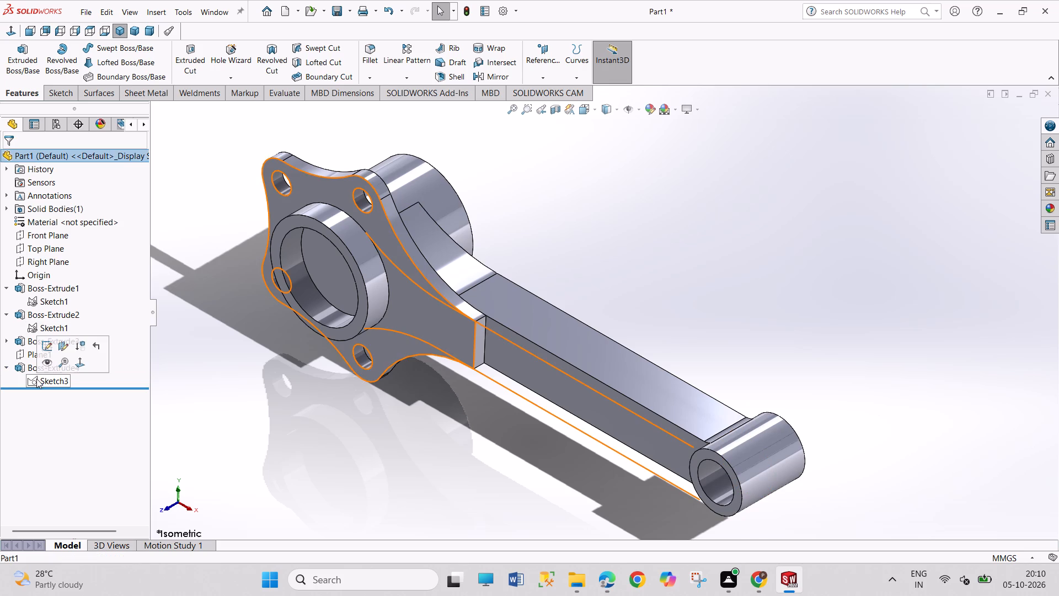
click(45, 347)
drag(454, 439, 457, 446)
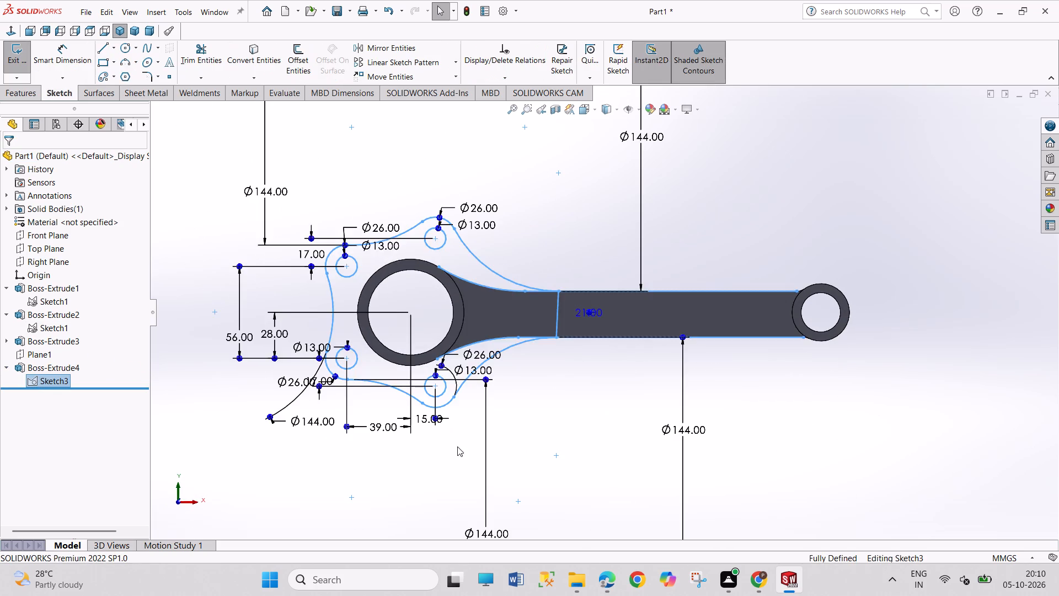
drag(457, 446, 472, 480)
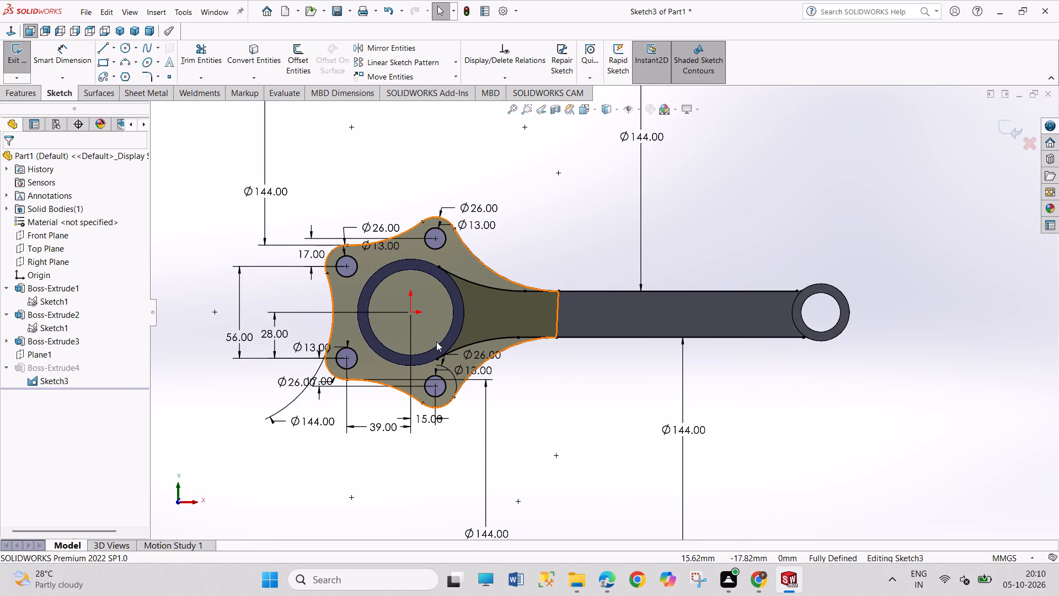
click(438, 344)
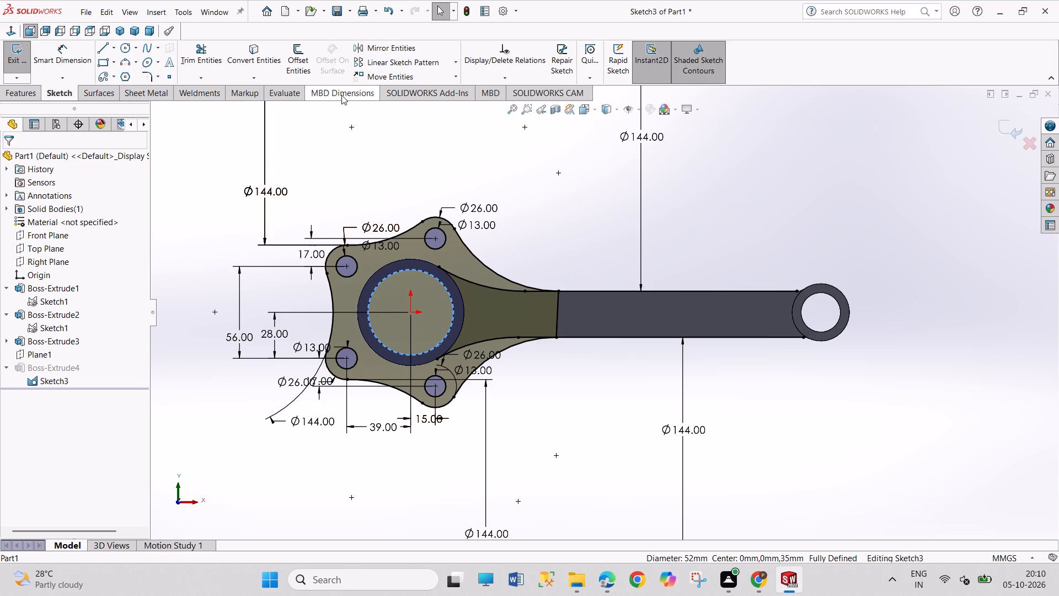
click(260, 59)
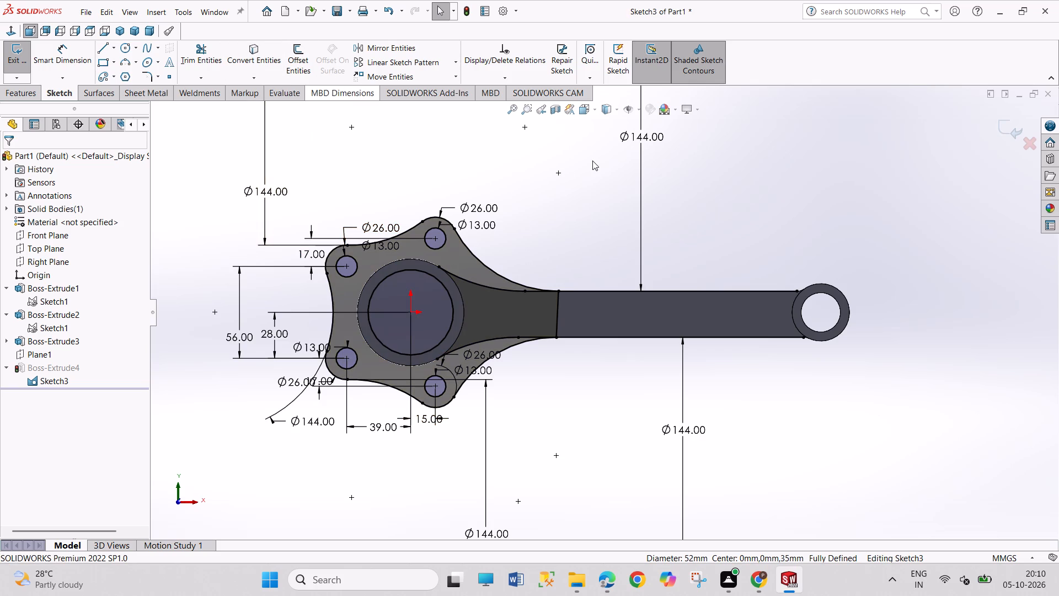
click(593, 161)
click(15, 53)
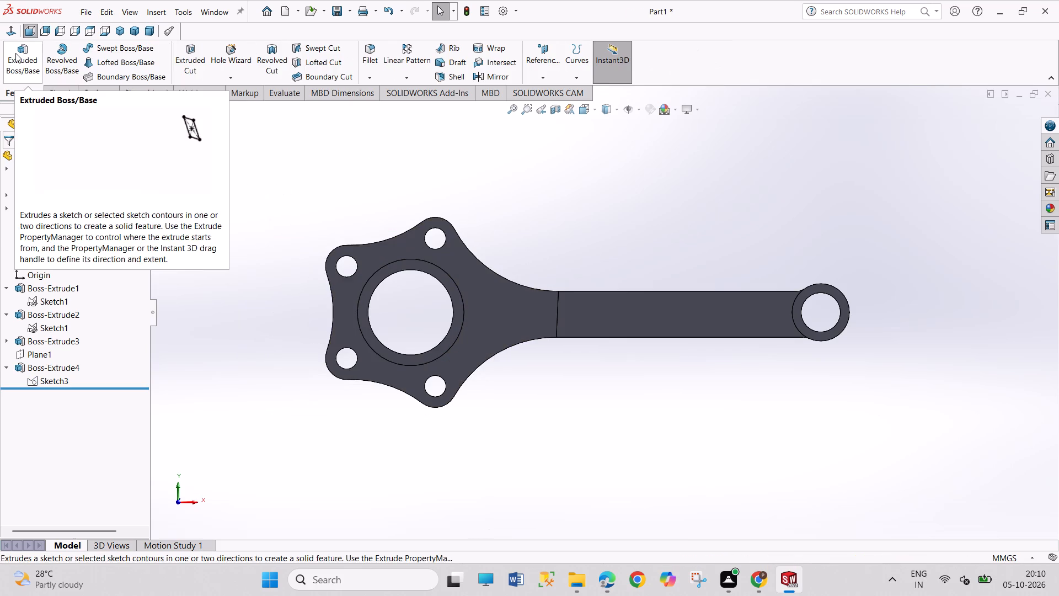
drag(557, 164, 569, 185)
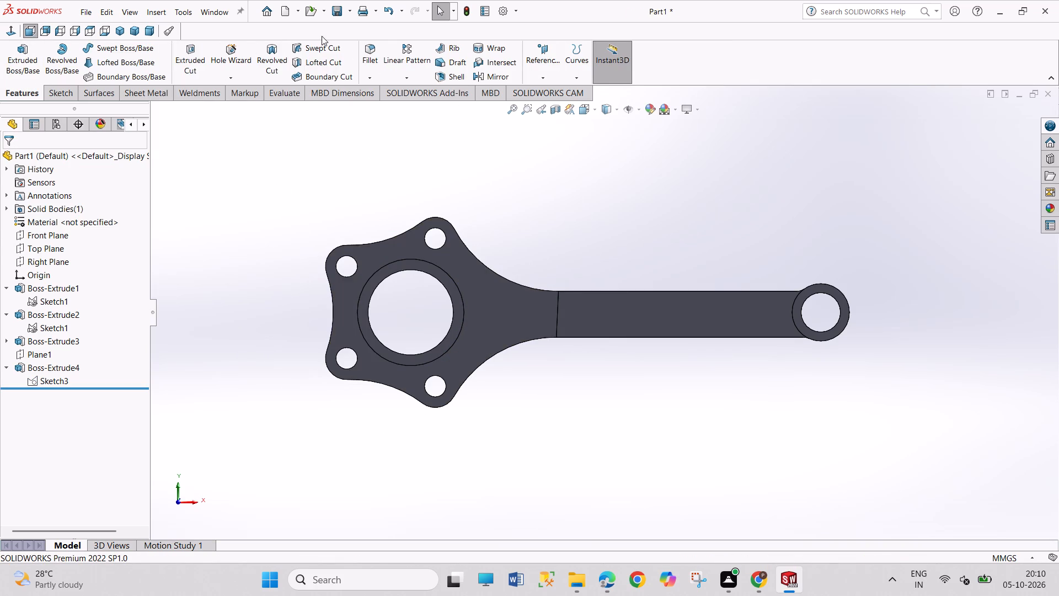
Create a reference plane offset 21 mm from the Front Plane with the offset flipped toward the rod's rear side.
click(123, 31)
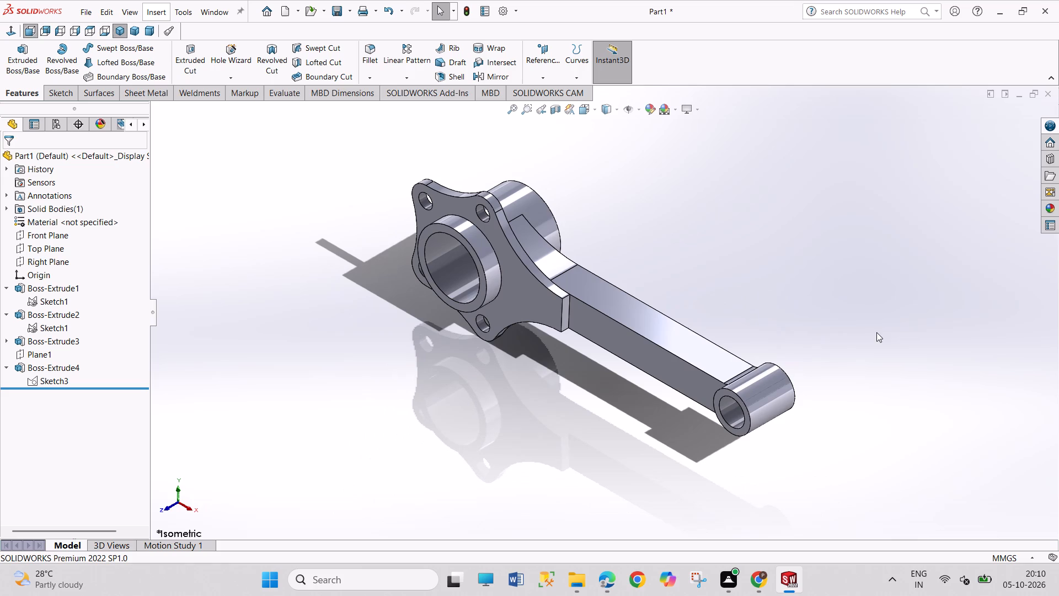
drag(758, 244, 771, 292)
scroll(644, 213, down, 3)
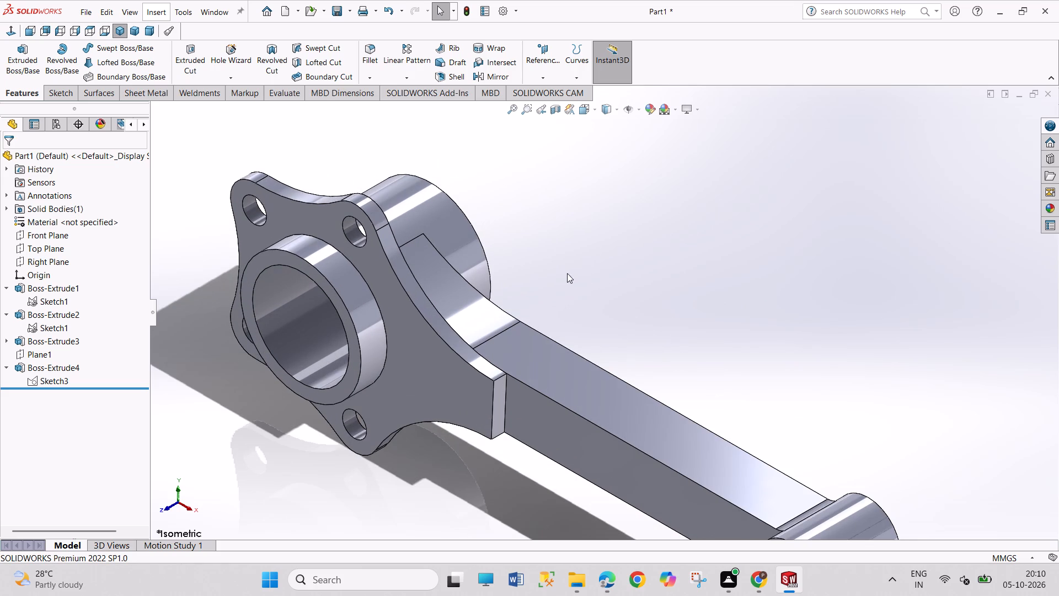
scroll(558, 312, up, 2)
middle_drag(561, 307, 554, 304)
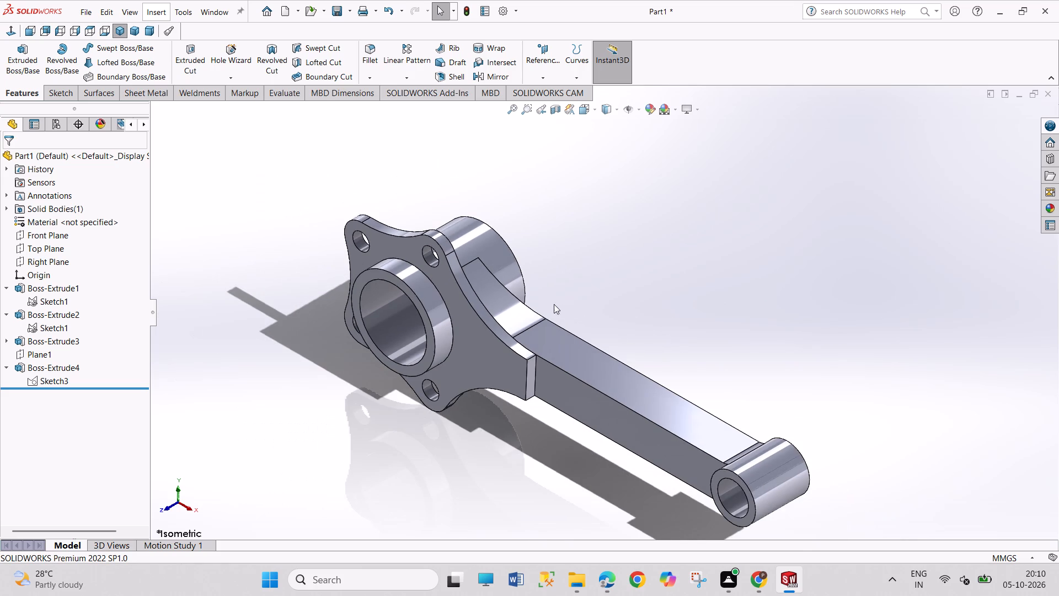
middle_drag(554, 304, 462, 298)
scroll(679, 206, down, 2)
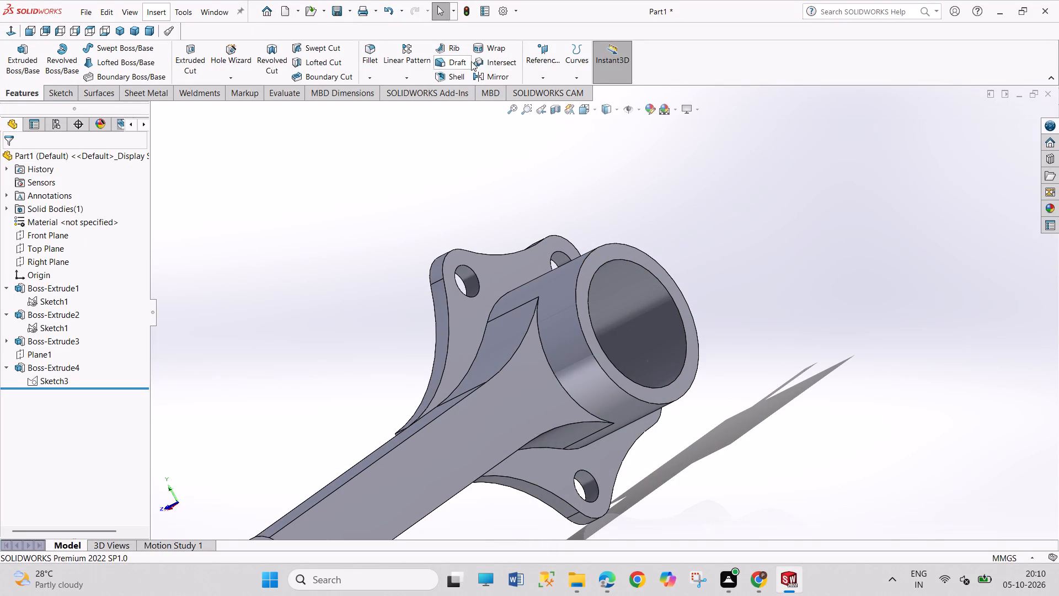
click(541, 66)
click(553, 92)
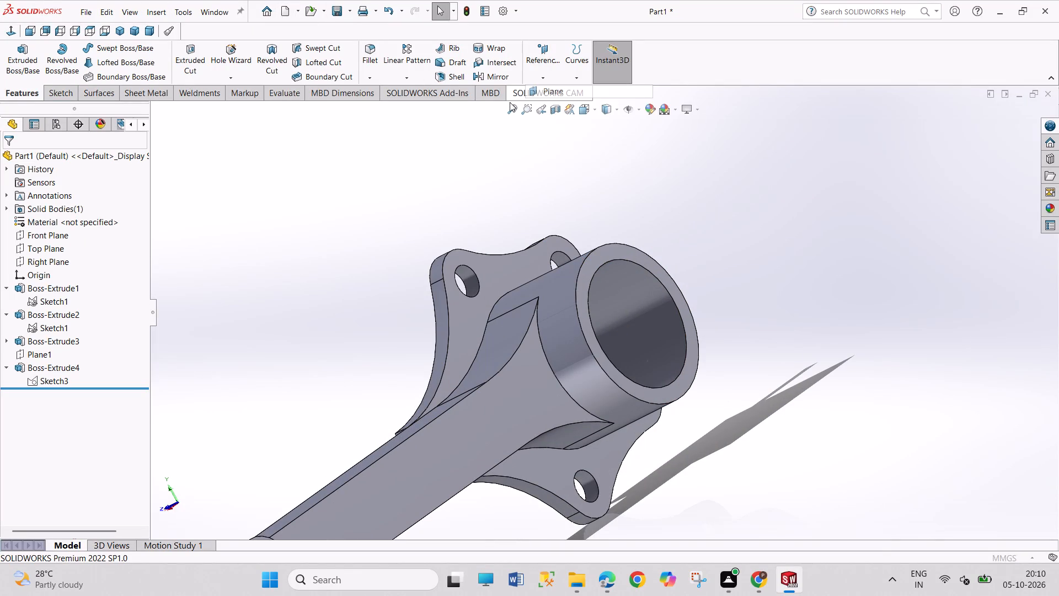
click(153, 107)
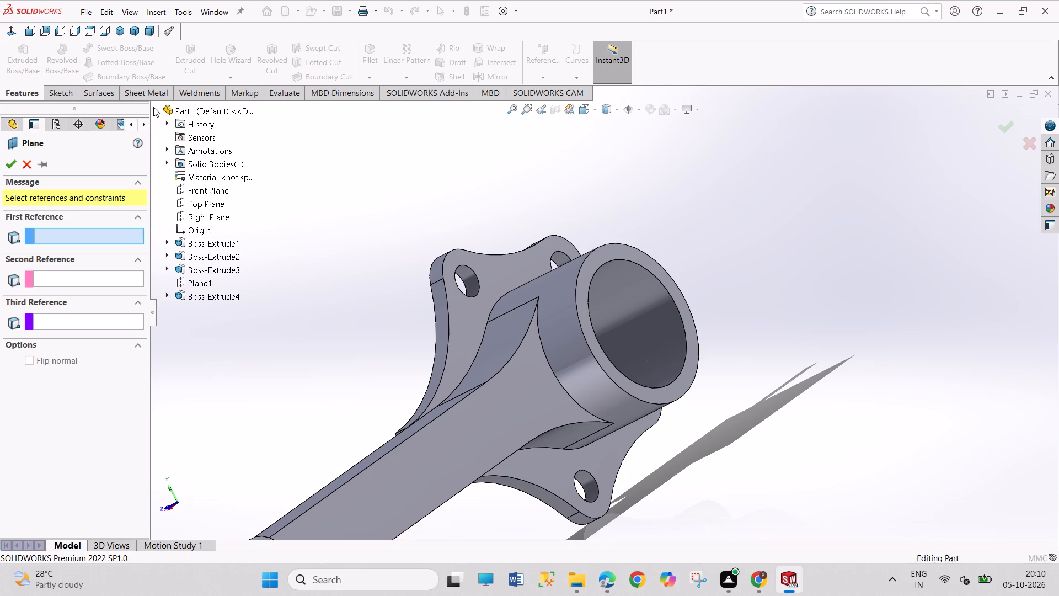
click(202, 188)
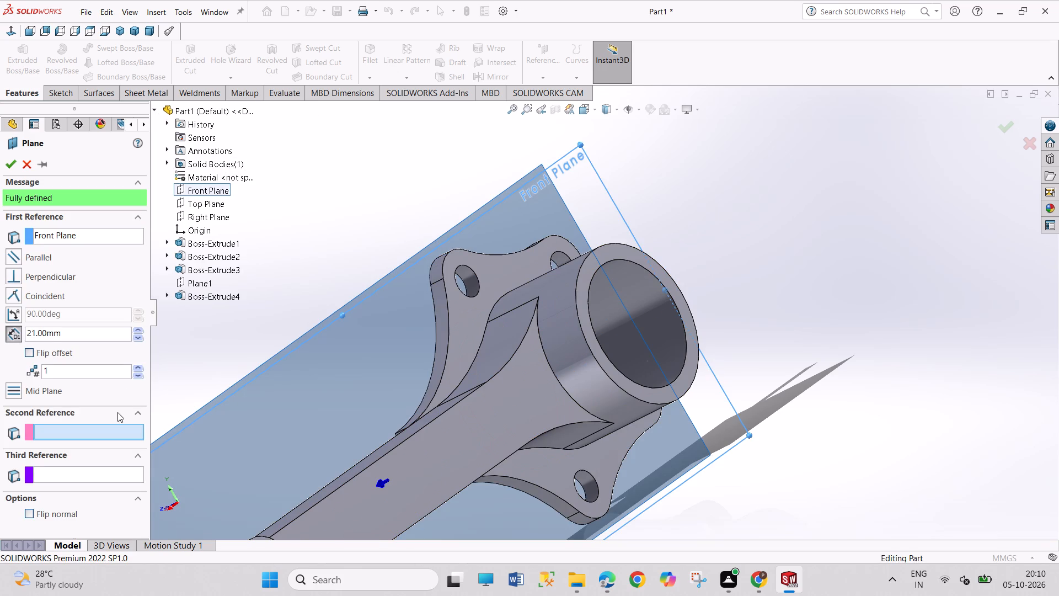
click(35, 351)
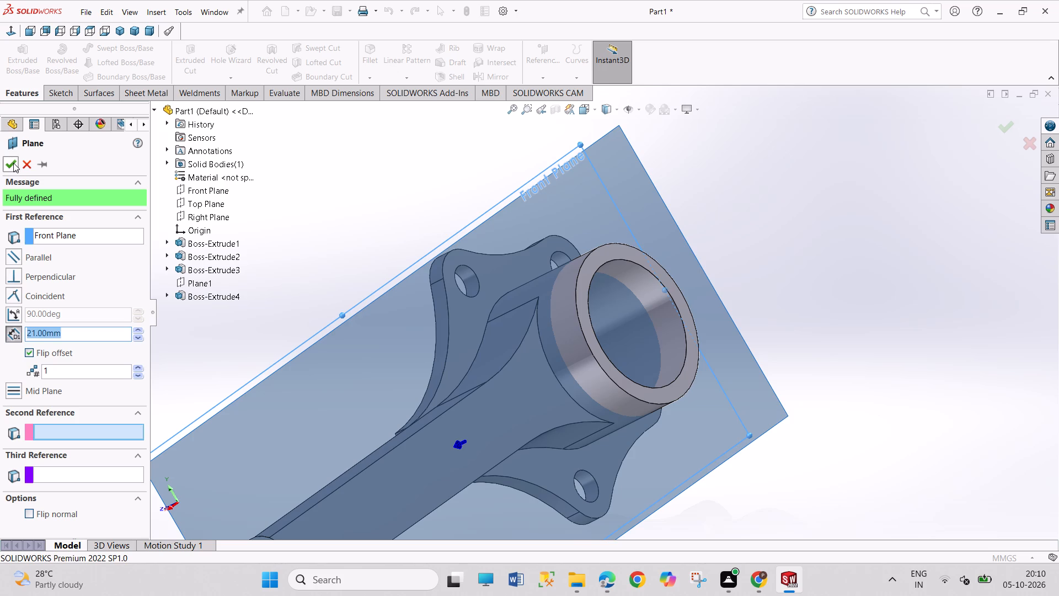
click(13, 163)
click(566, 203)
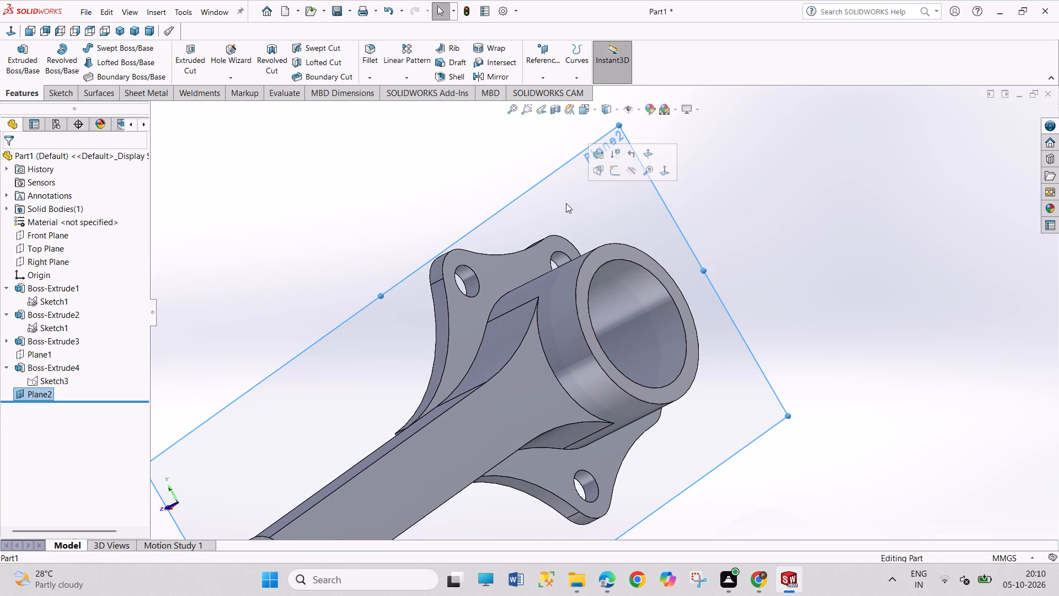
click(381, 167)
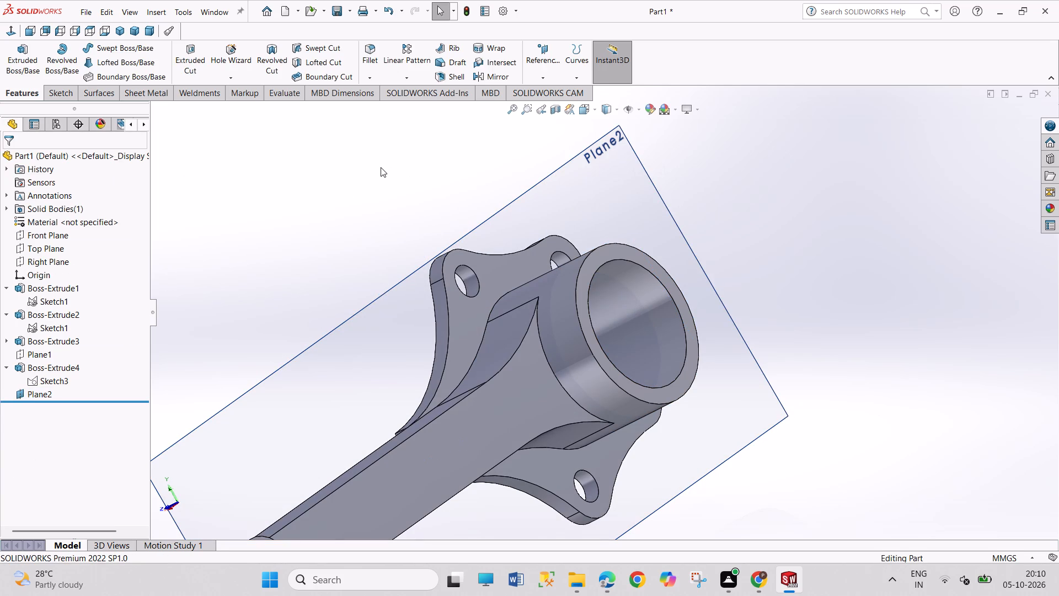
Start a sketch on Plane2 and select the flange's ten outer outline edges, including the line across the shank, for Convert Entities.
click(377, 315)
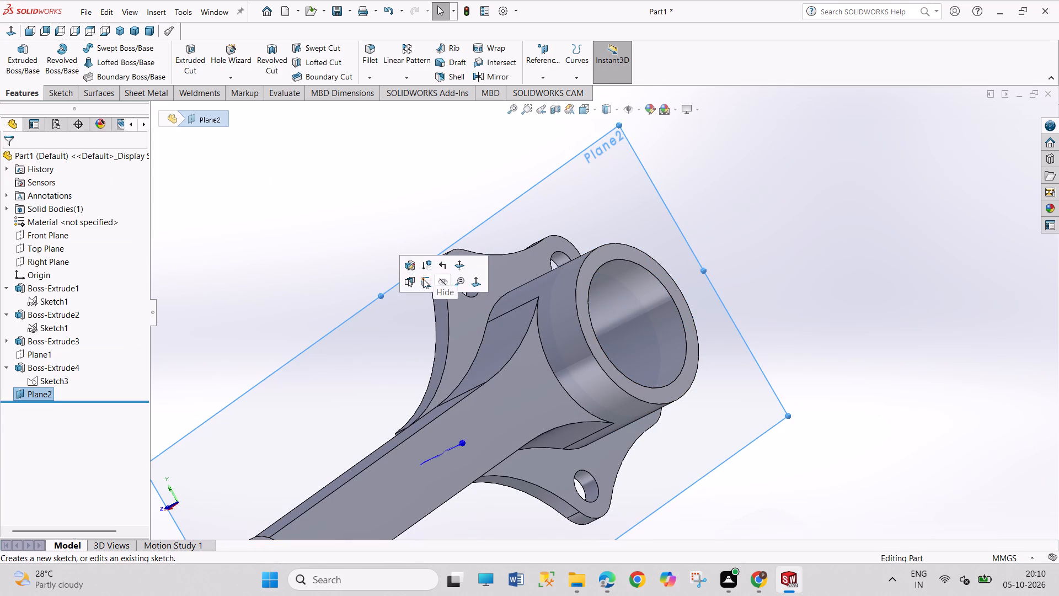
click(421, 281)
drag(518, 470, 533, 501)
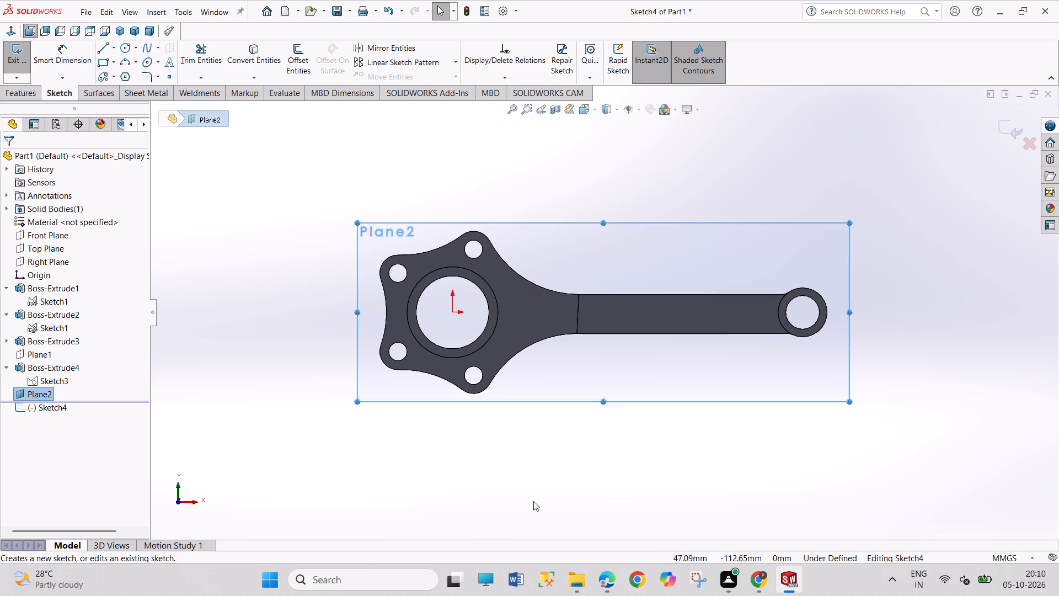
drag(533, 501, 547, 515)
scroll(541, 275, down, 1)
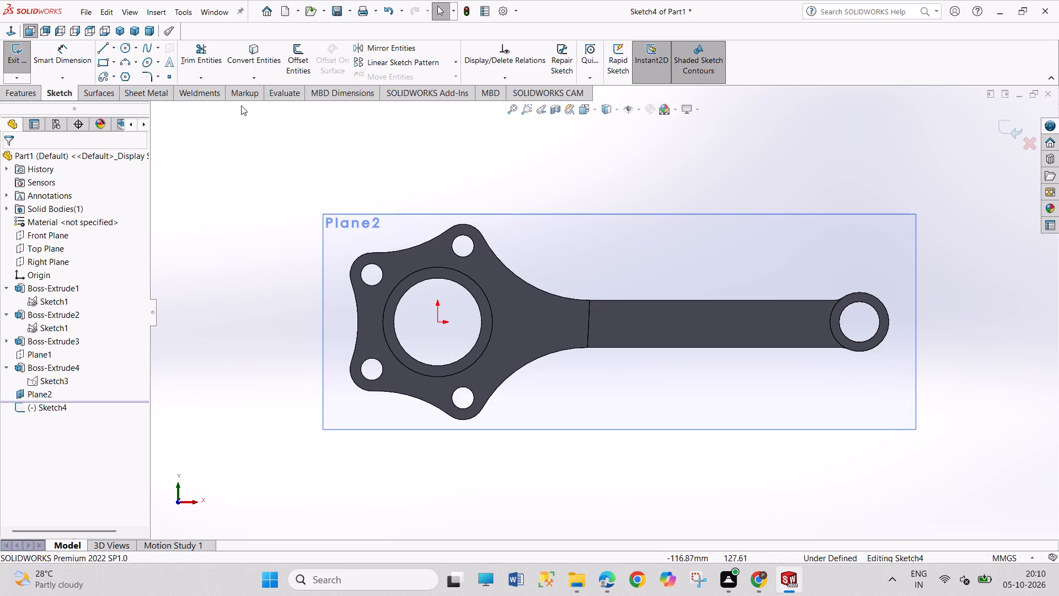
click(238, 56)
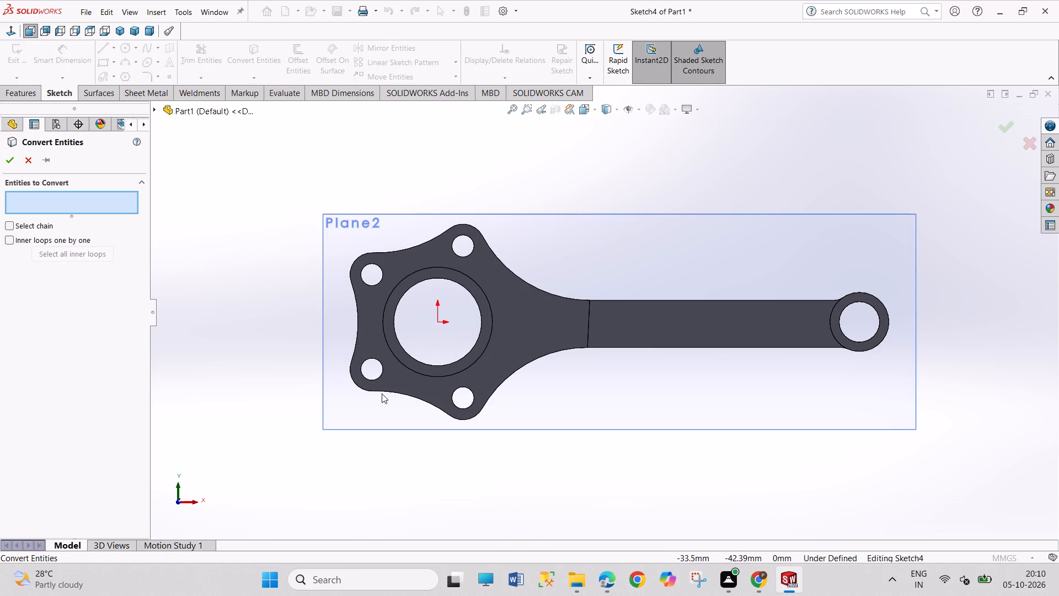
click(386, 392)
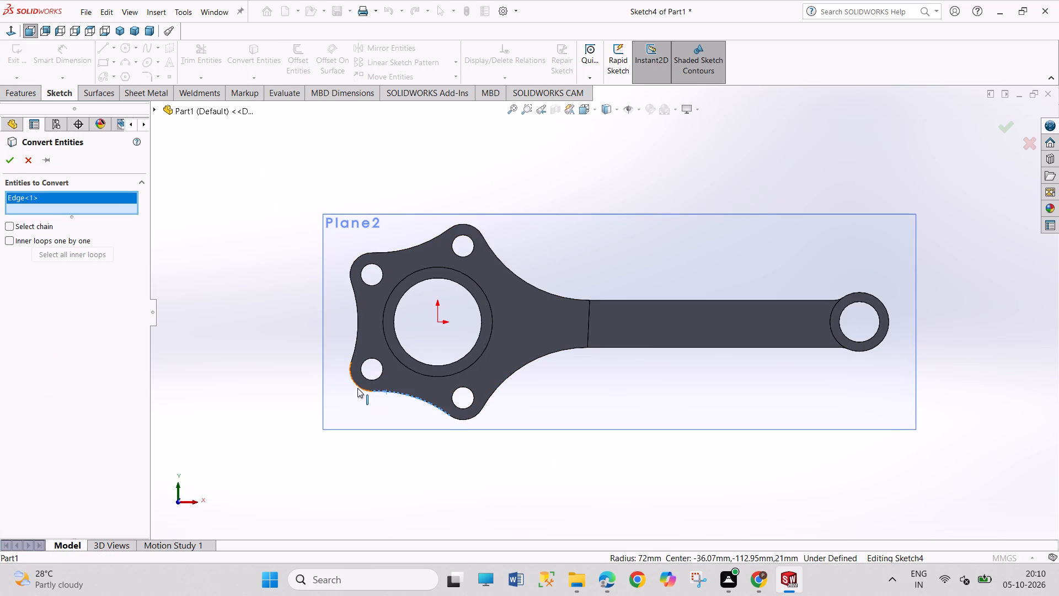
click(357, 388)
click(353, 352)
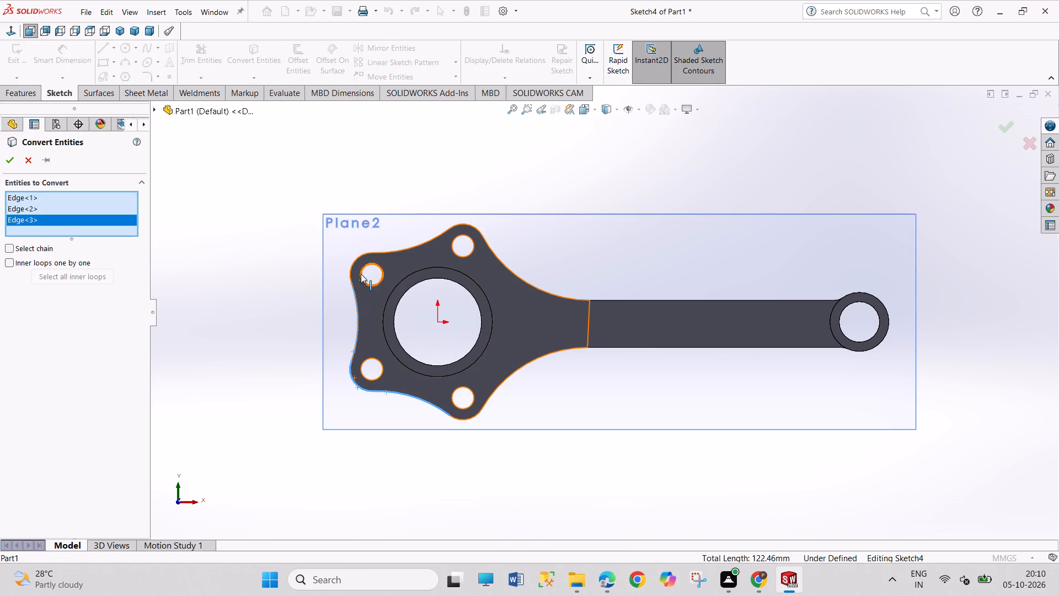
click(361, 255)
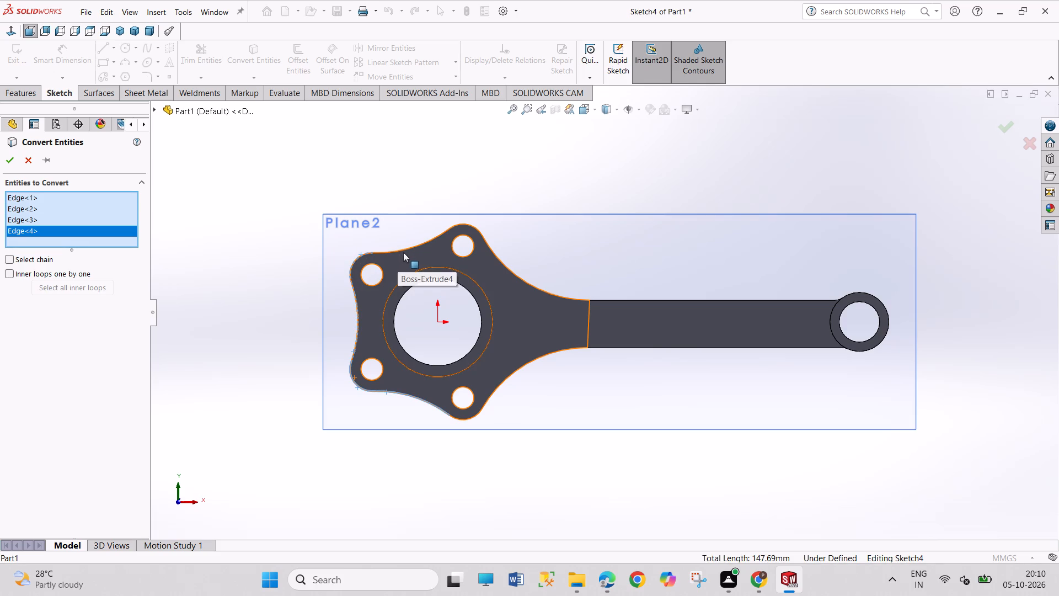
click(410, 249)
click(465, 222)
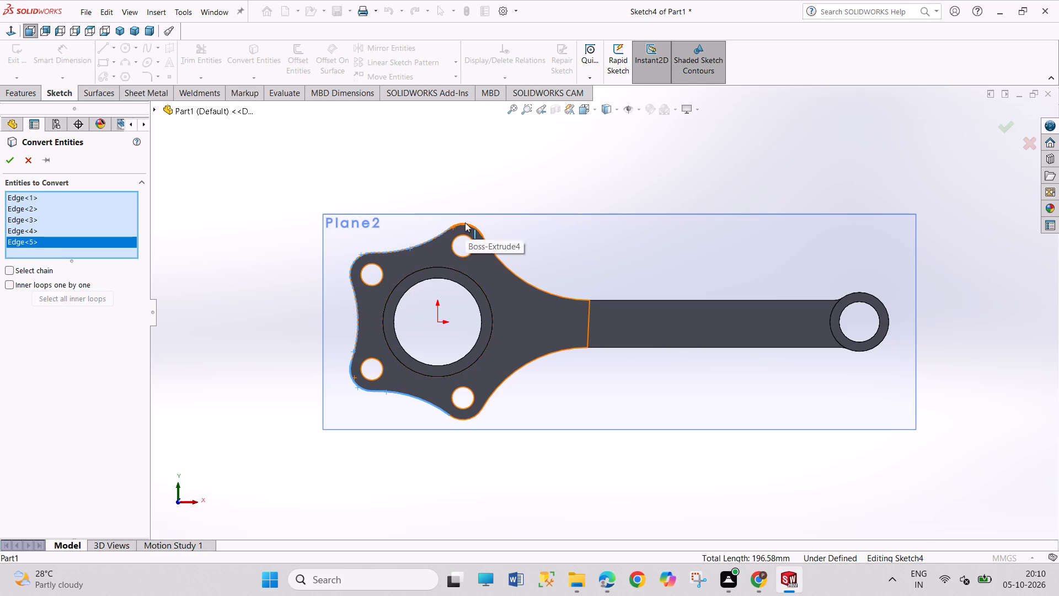
click(500, 262)
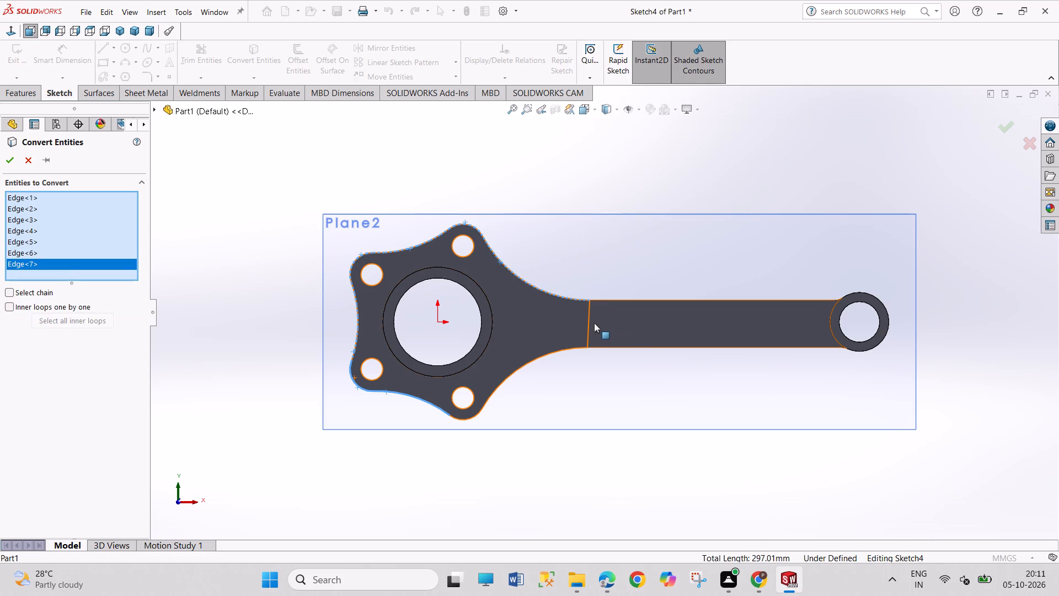
click(587, 321)
click(550, 354)
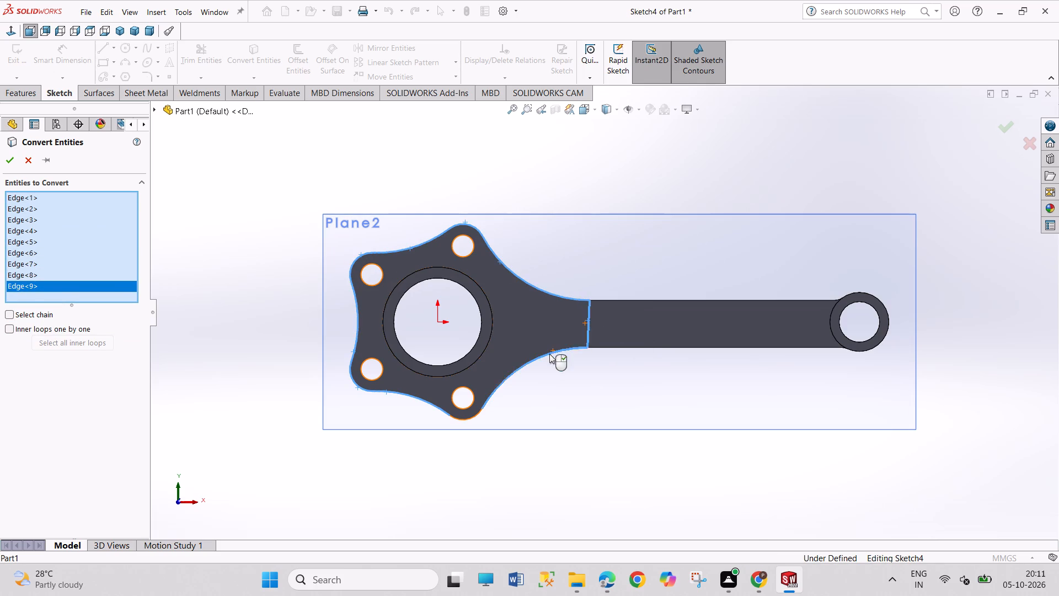
click(475, 414)
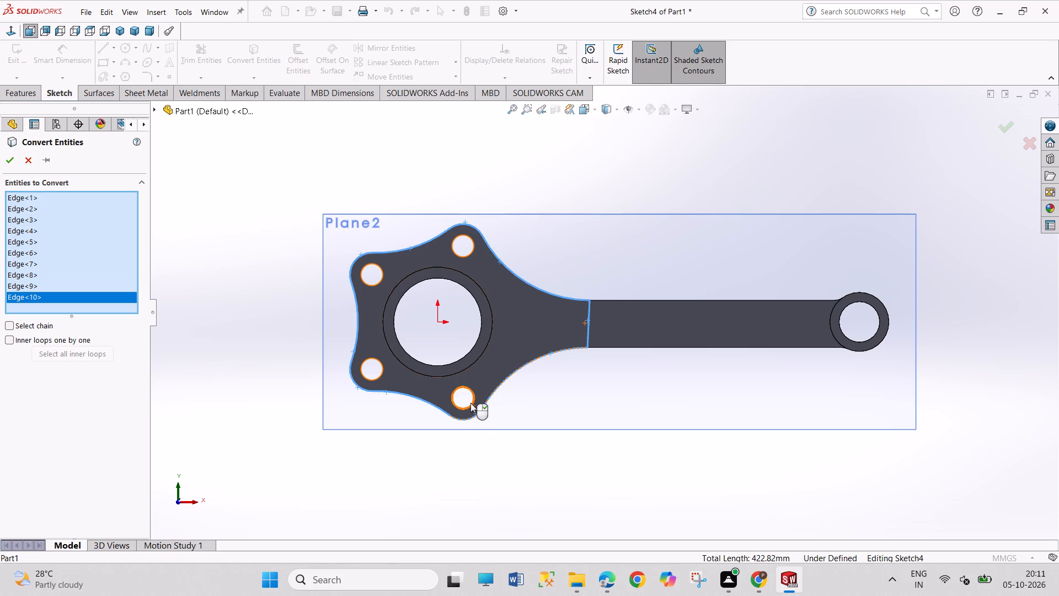
Add the four flange bolt-hole edges to the selection and convert all selected edges into the sketch.
click(470, 403)
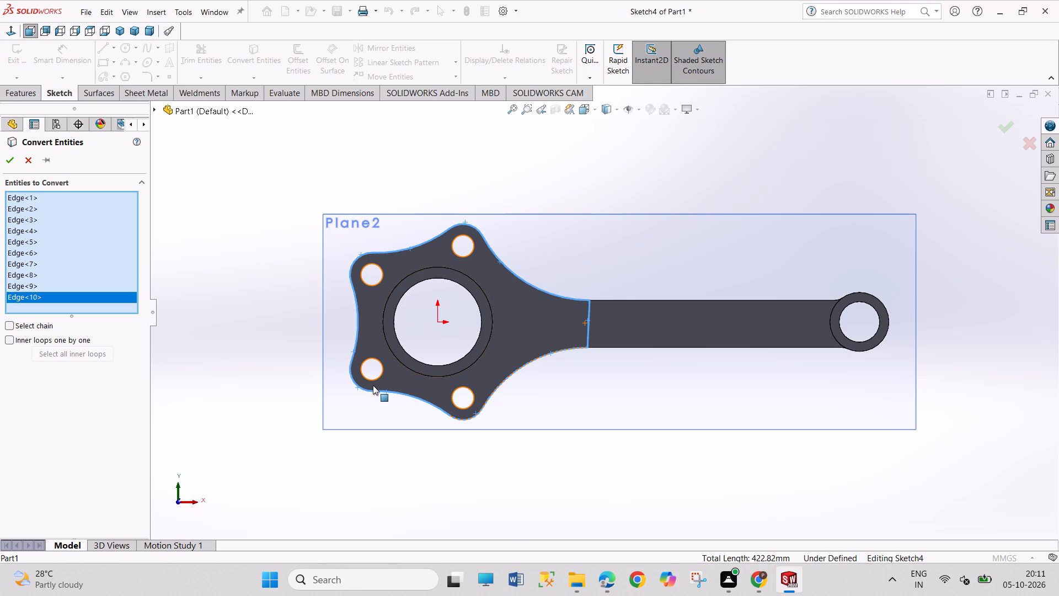
click(373, 380)
click(376, 281)
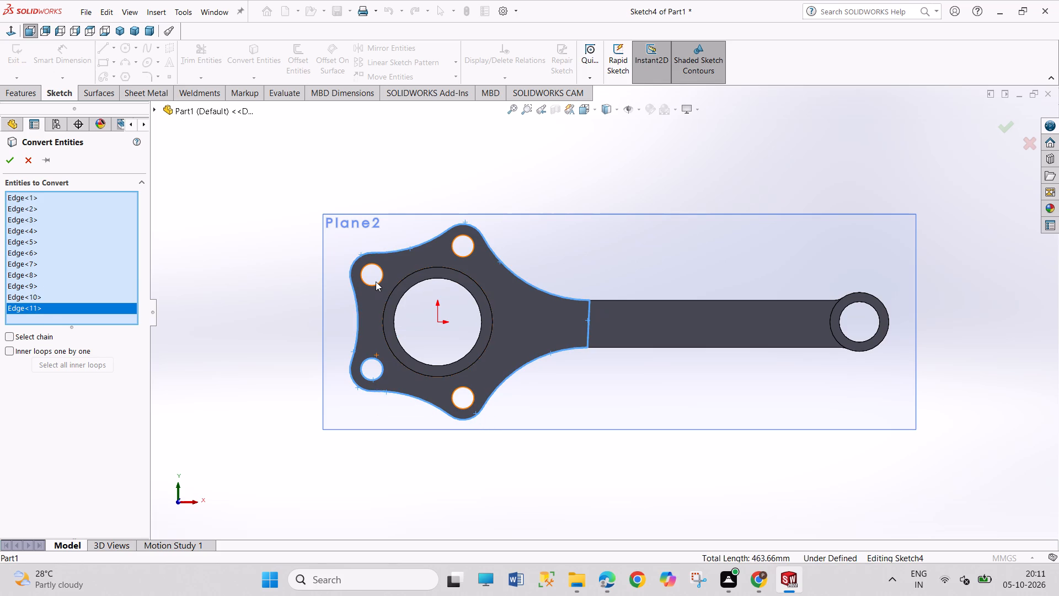
click(378, 283)
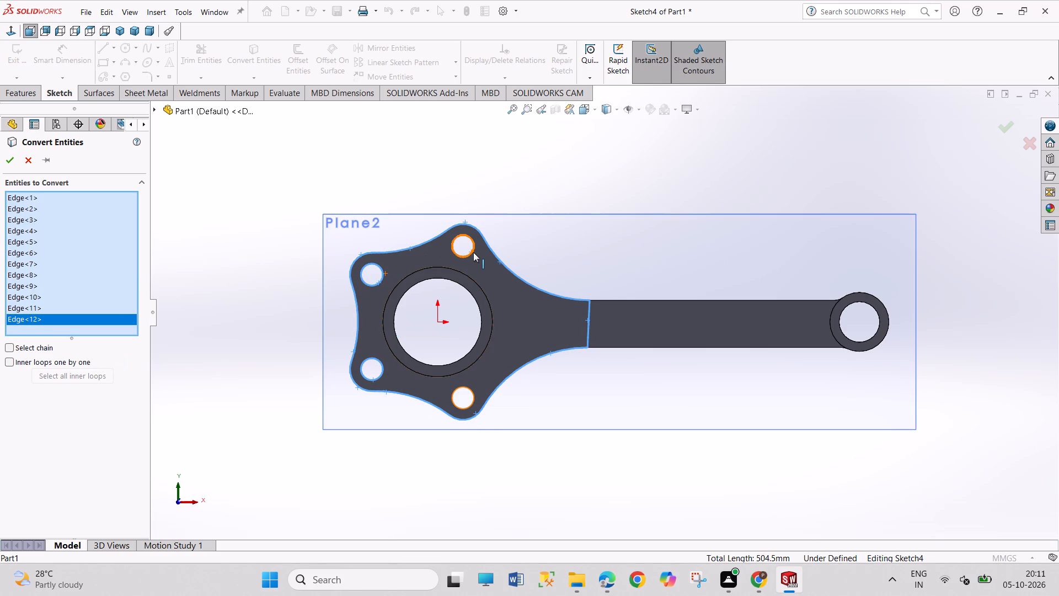
click(473, 252)
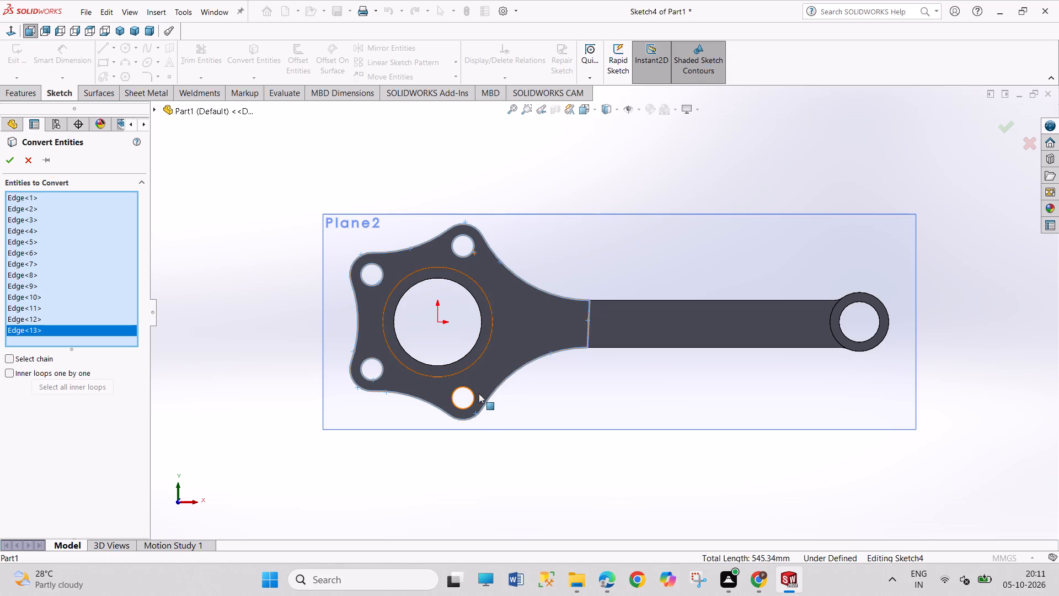
click(475, 393)
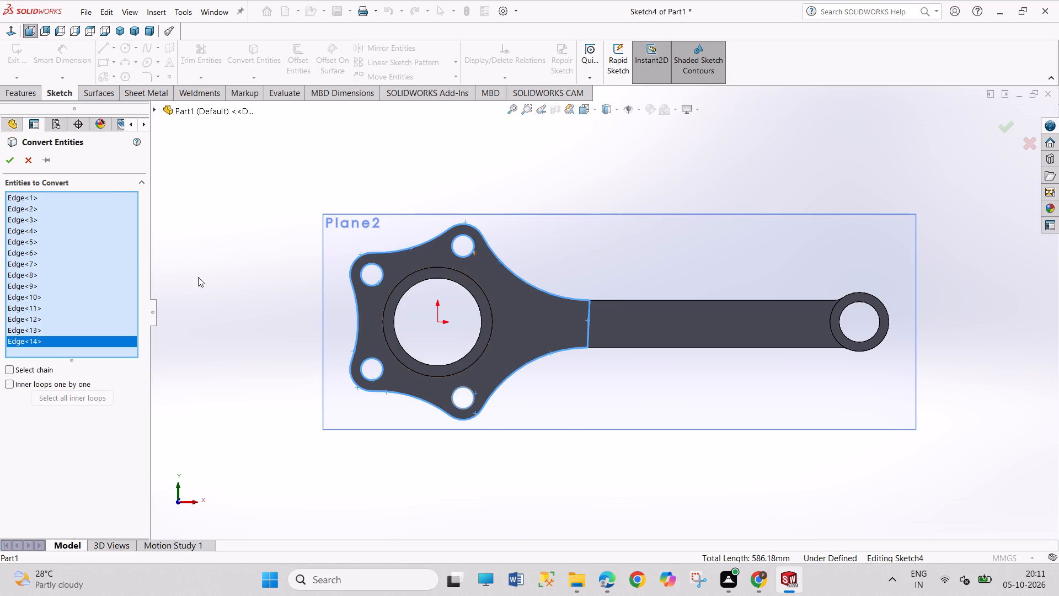
click(7, 160)
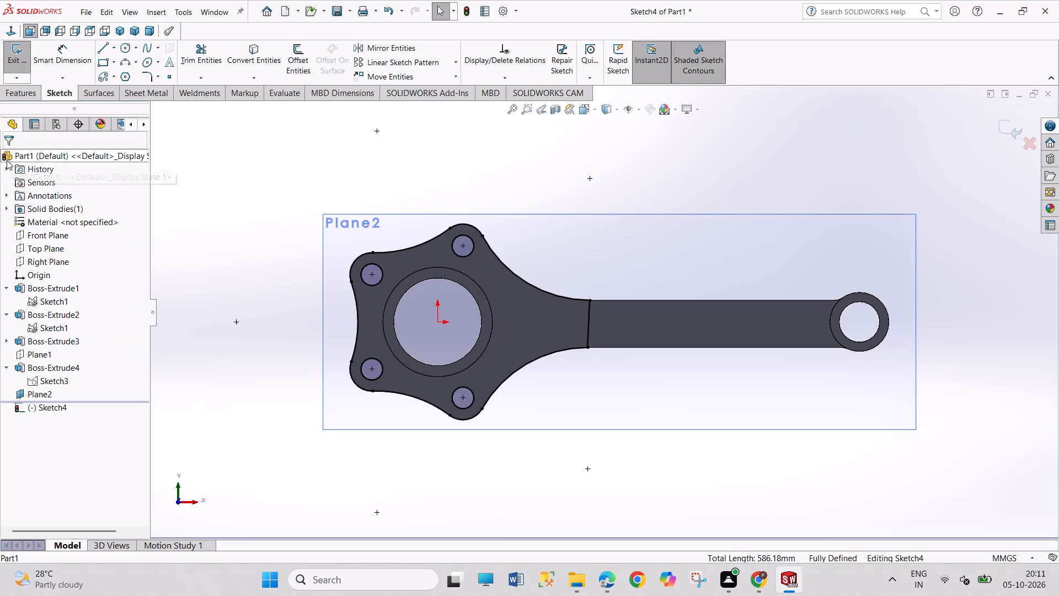
Convert the big-end bore's inner circular edge into the rear flange sketch on Plane2 and exit the sketch.
click(120, 30)
drag(657, 147, 688, 198)
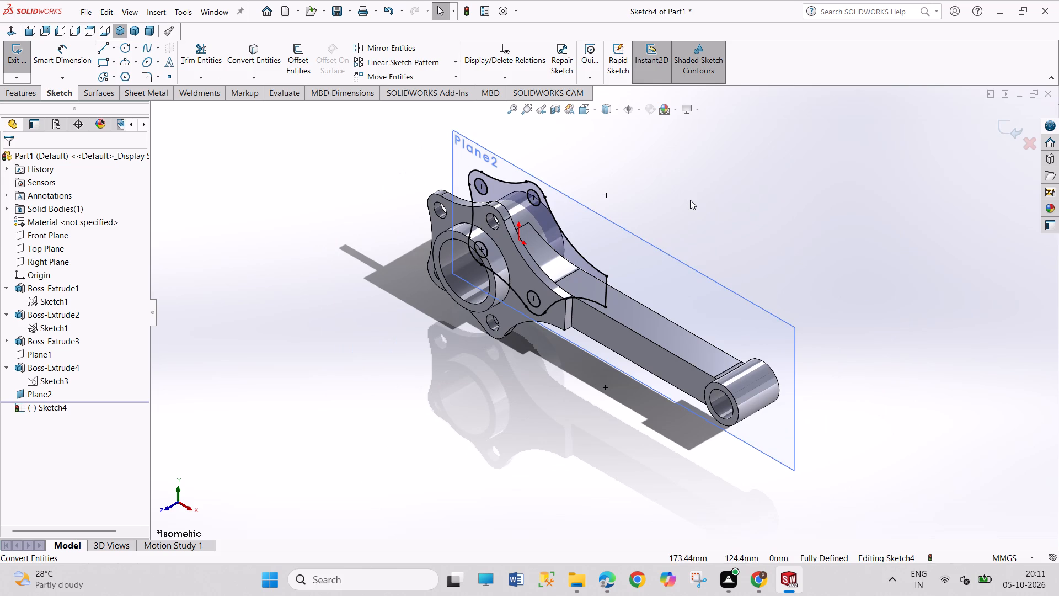
middle_drag(690, 200, 569, 226)
scroll(779, 260, down, 2)
right_click(779, 263)
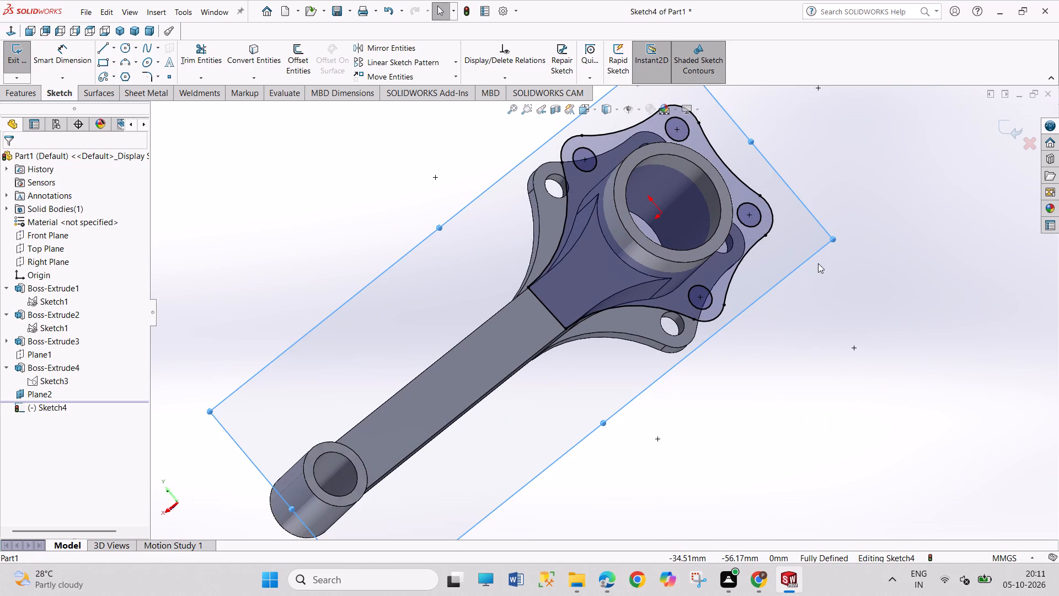
drag(739, 435, 745, 466)
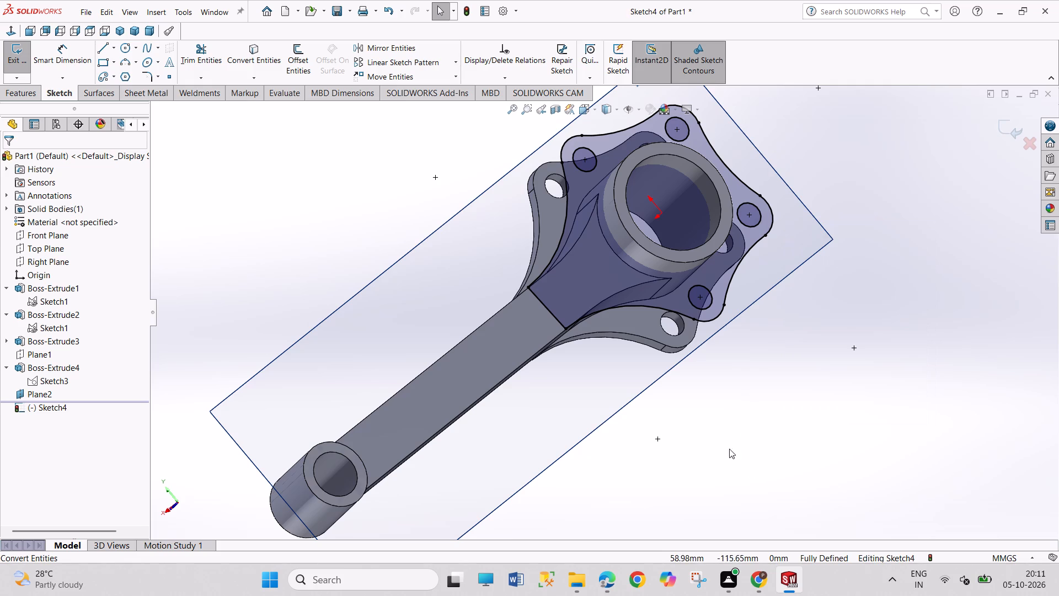
click(247, 61)
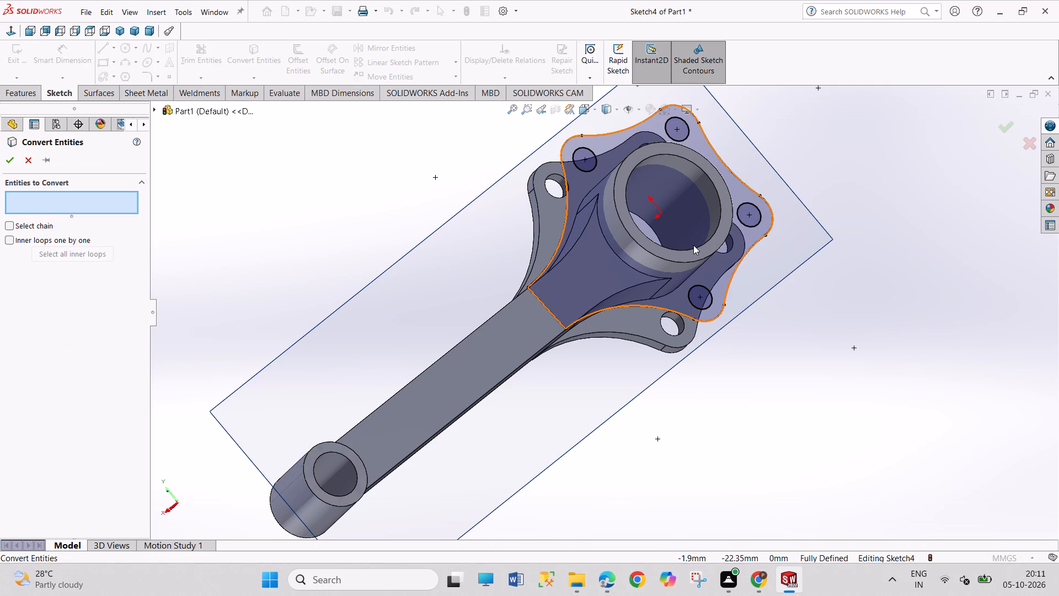
click(694, 248)
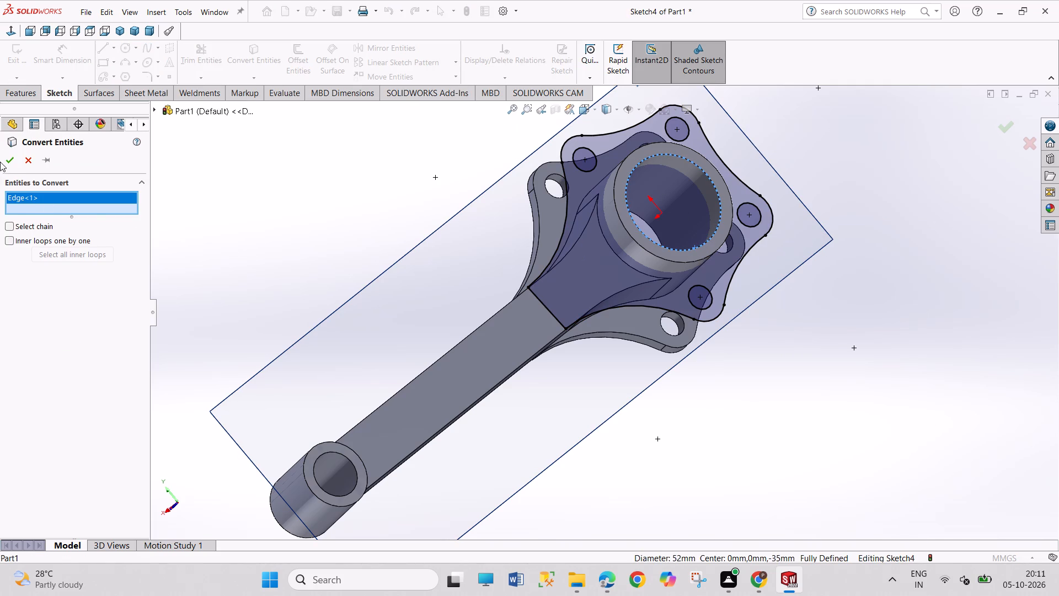
click(7, 157)
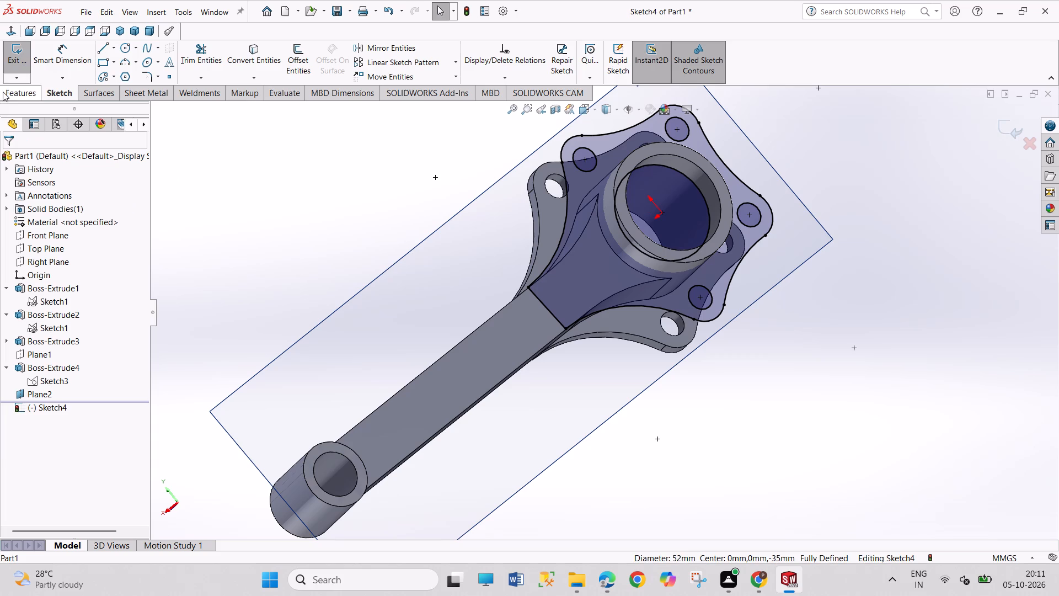
click(15, 57)
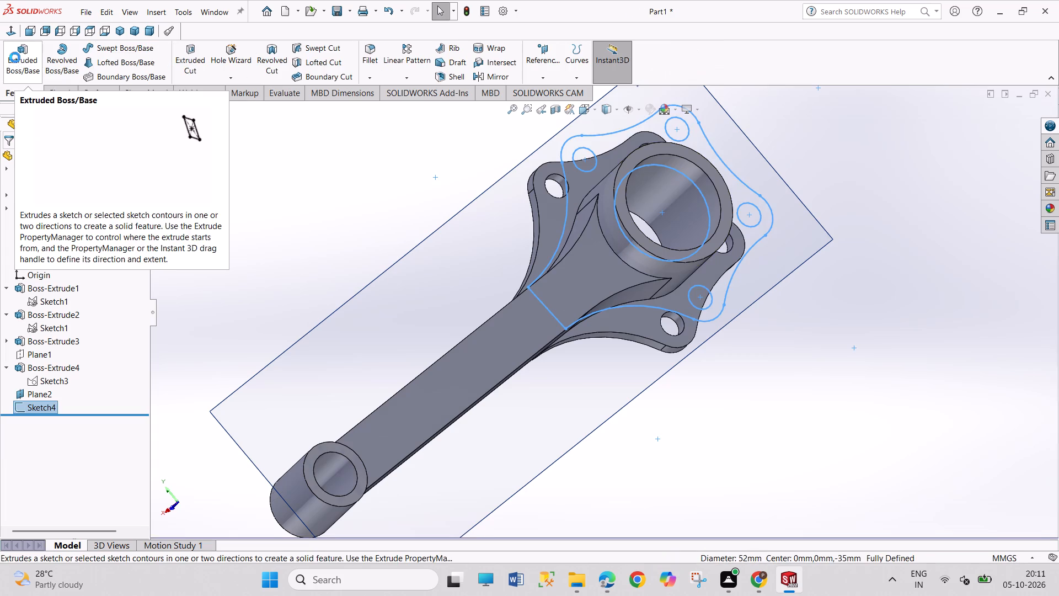
Extrude the rear flange sketch as a 7 mm blind boss from the sketch plane, merged with the rod body.
click(29, 65)
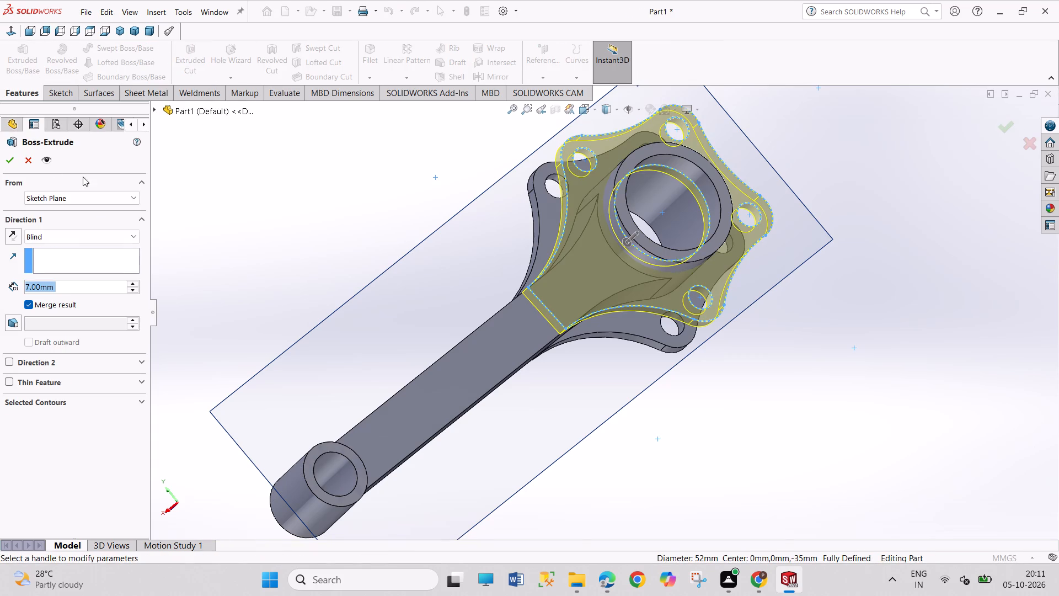
click(4, 162)
drag(245, 237, 278, 292)
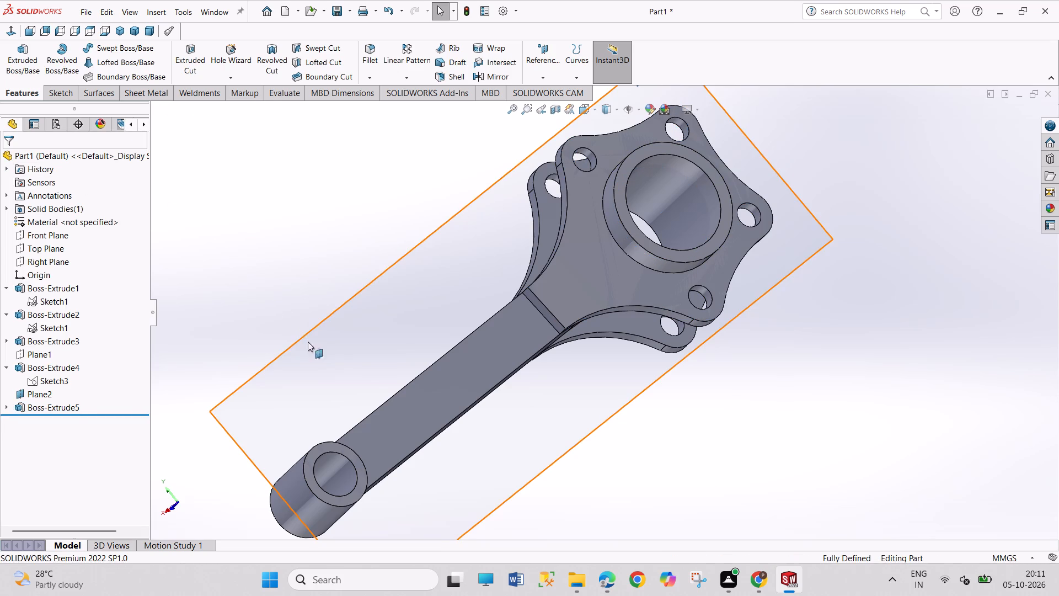
Hide the rear reference plane, Plane2.
right_click(325, 381)
click(365, 365)
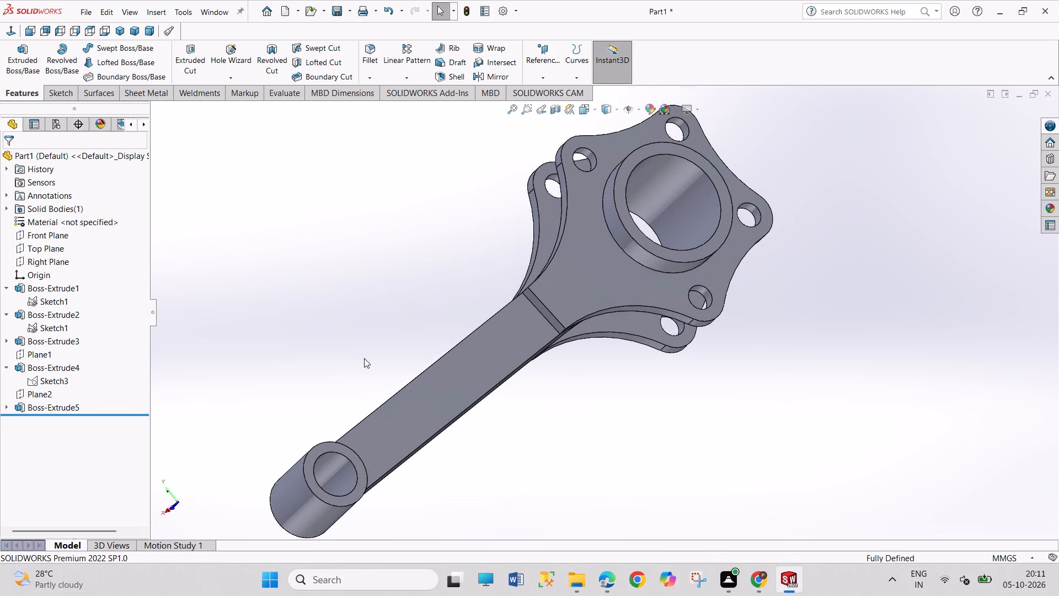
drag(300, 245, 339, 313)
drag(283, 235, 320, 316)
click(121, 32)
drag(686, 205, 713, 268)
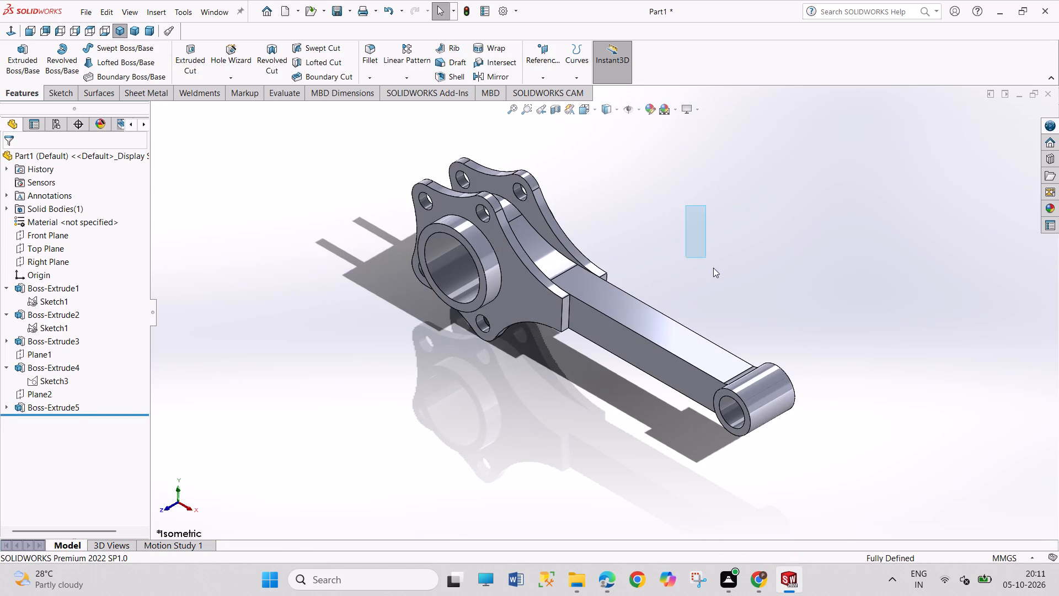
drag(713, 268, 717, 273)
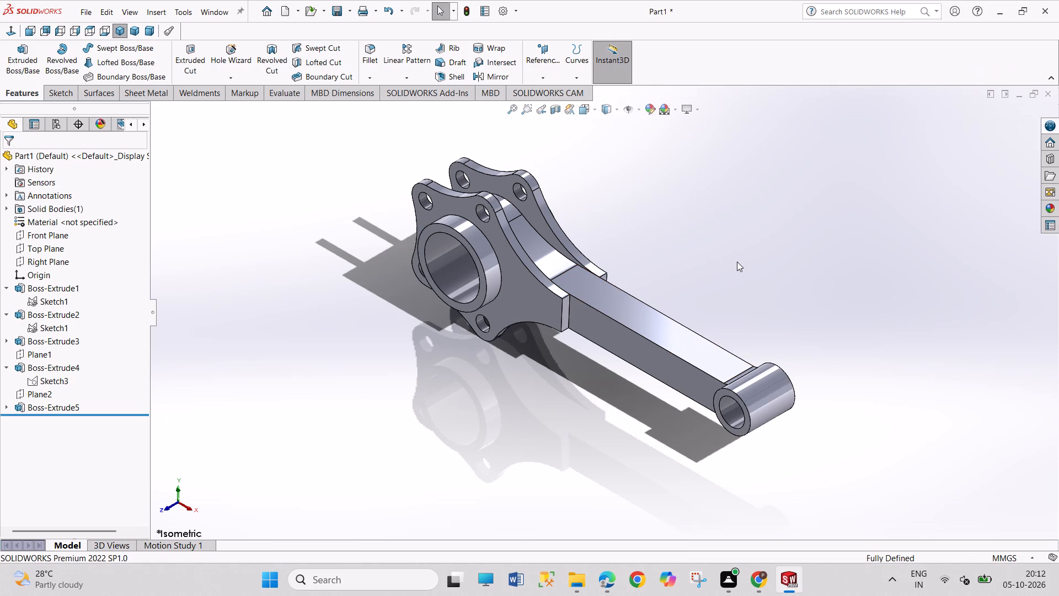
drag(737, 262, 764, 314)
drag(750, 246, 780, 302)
Fillet the edge where the front flange's straight end meets the shank with a symmetric 10 mm radius.
click(378, 57)
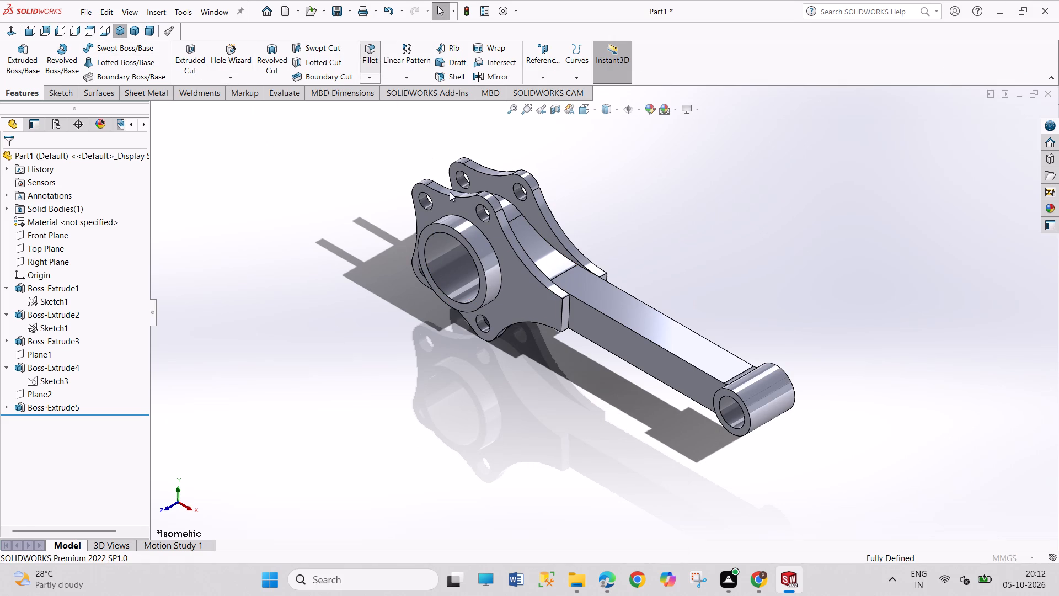
click(568, 316)
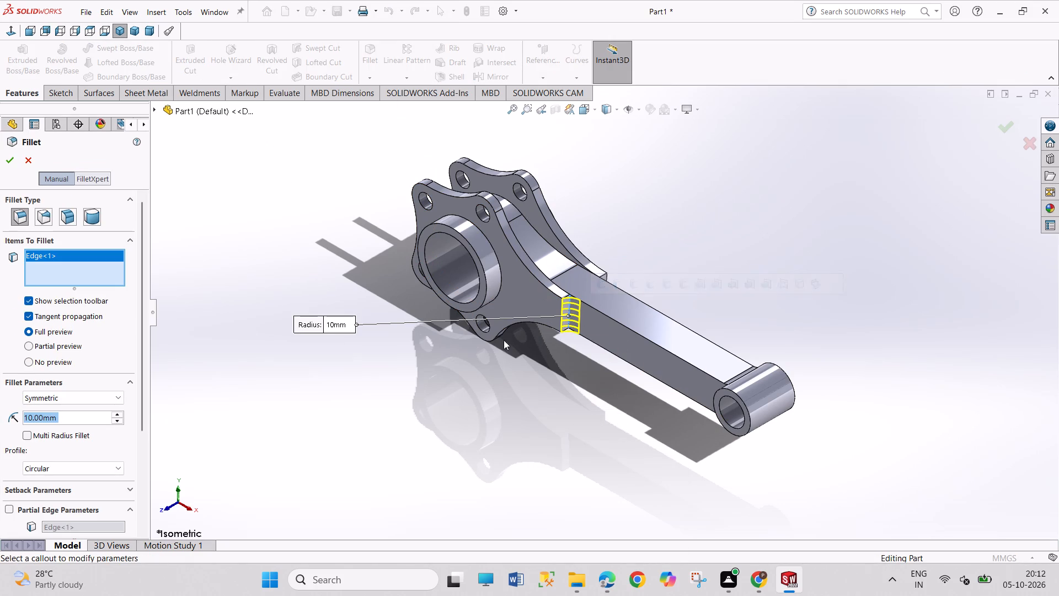
click(10, 162)
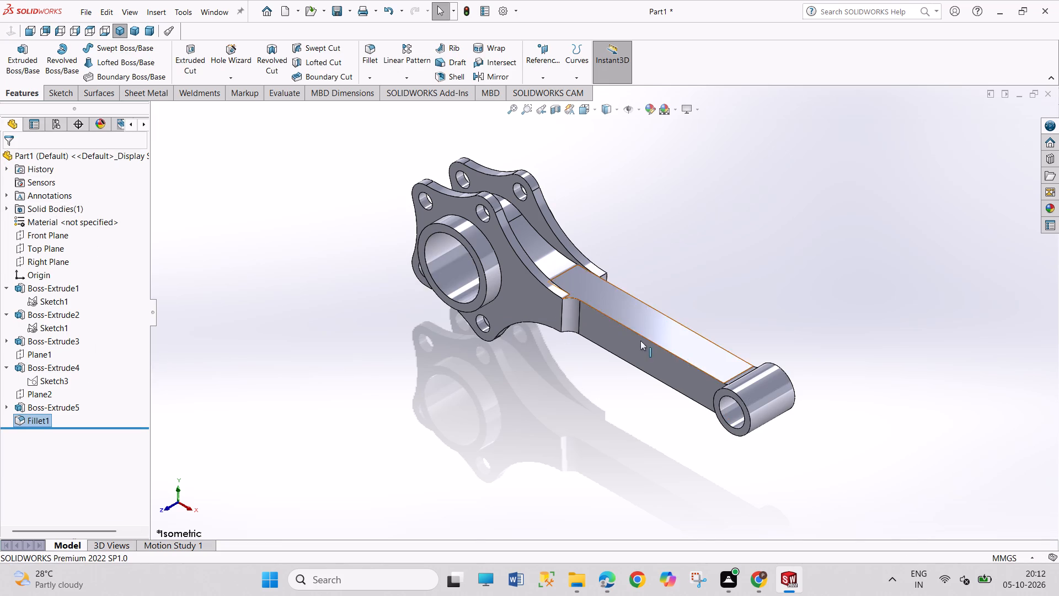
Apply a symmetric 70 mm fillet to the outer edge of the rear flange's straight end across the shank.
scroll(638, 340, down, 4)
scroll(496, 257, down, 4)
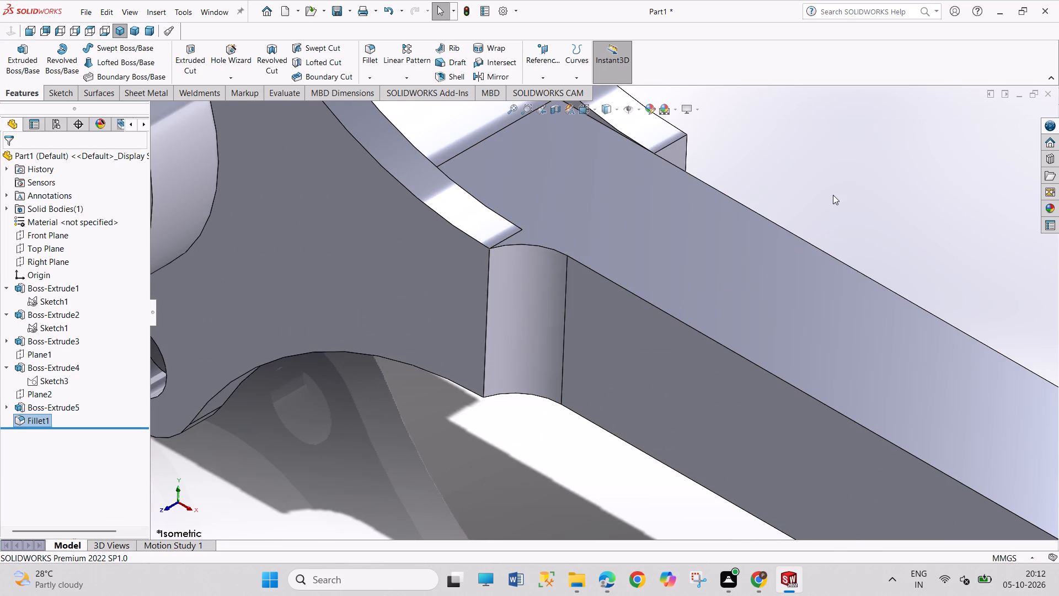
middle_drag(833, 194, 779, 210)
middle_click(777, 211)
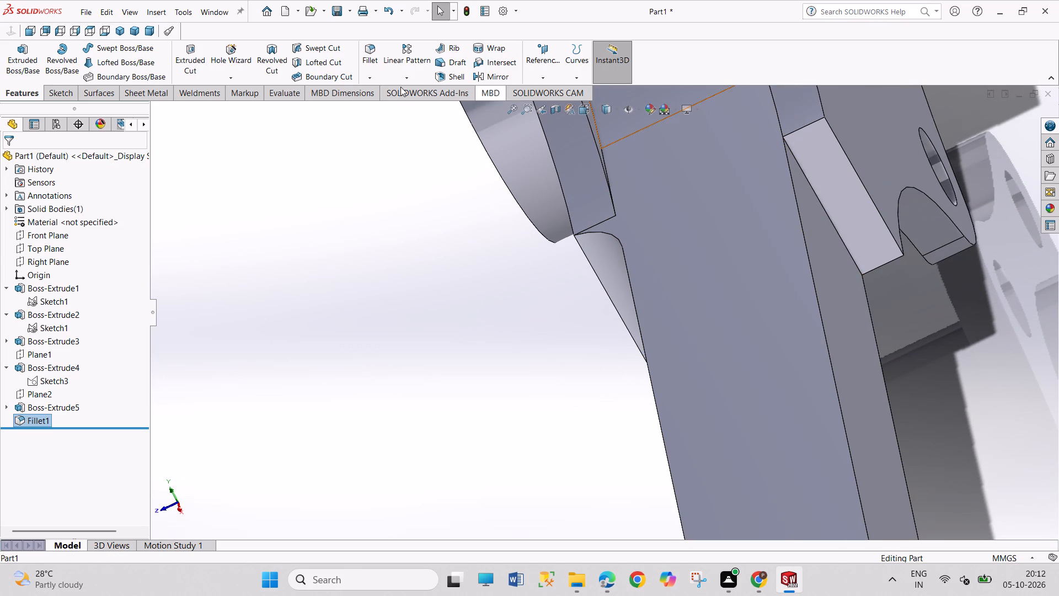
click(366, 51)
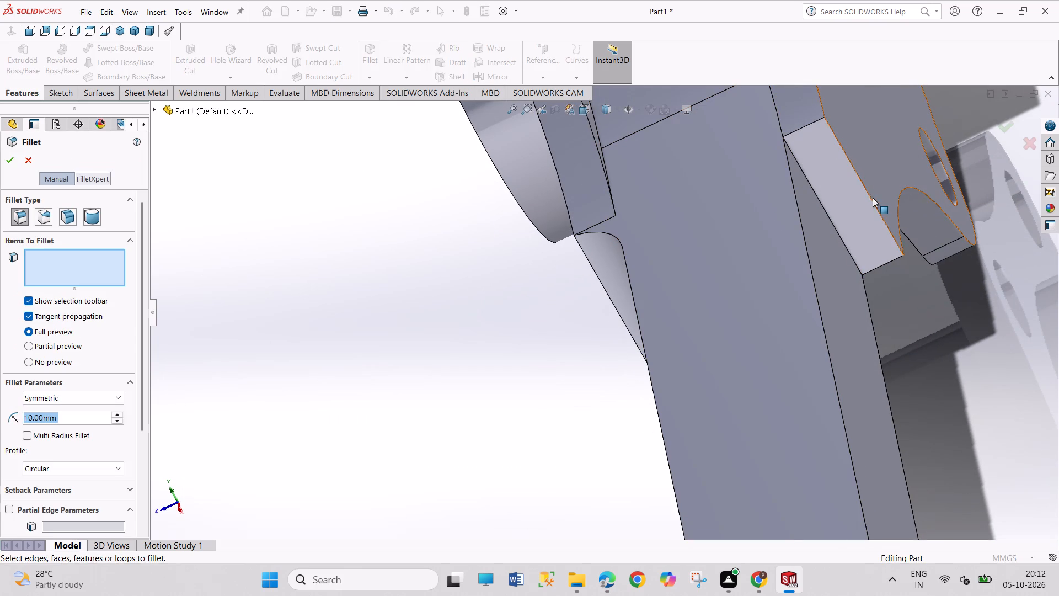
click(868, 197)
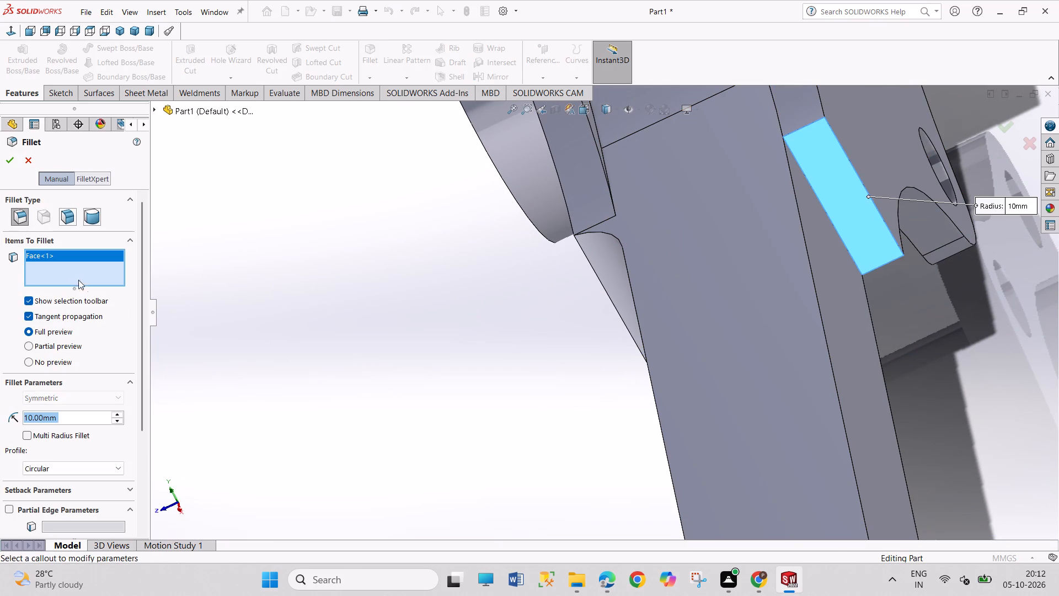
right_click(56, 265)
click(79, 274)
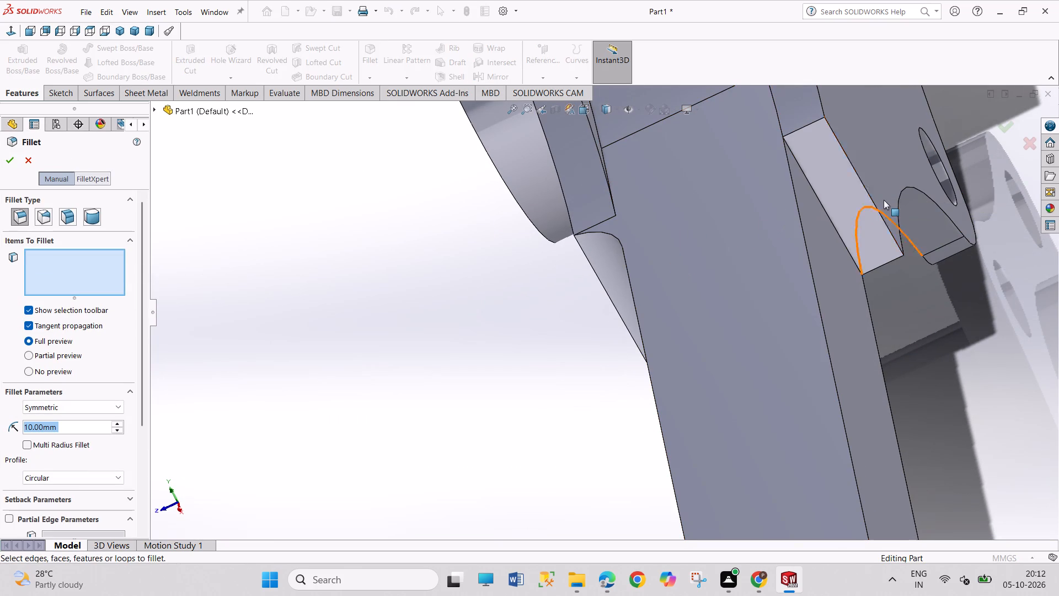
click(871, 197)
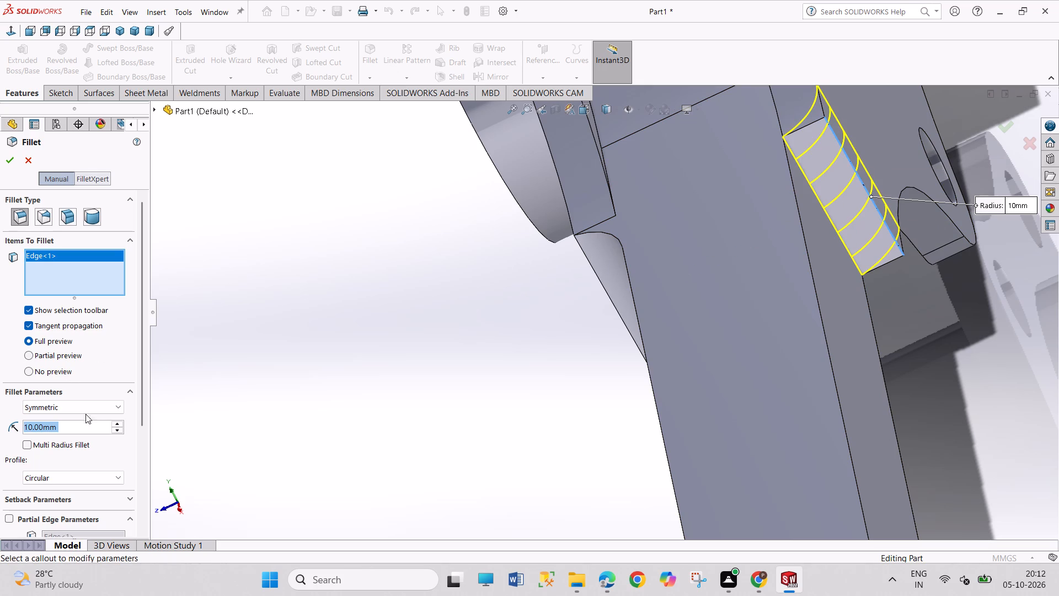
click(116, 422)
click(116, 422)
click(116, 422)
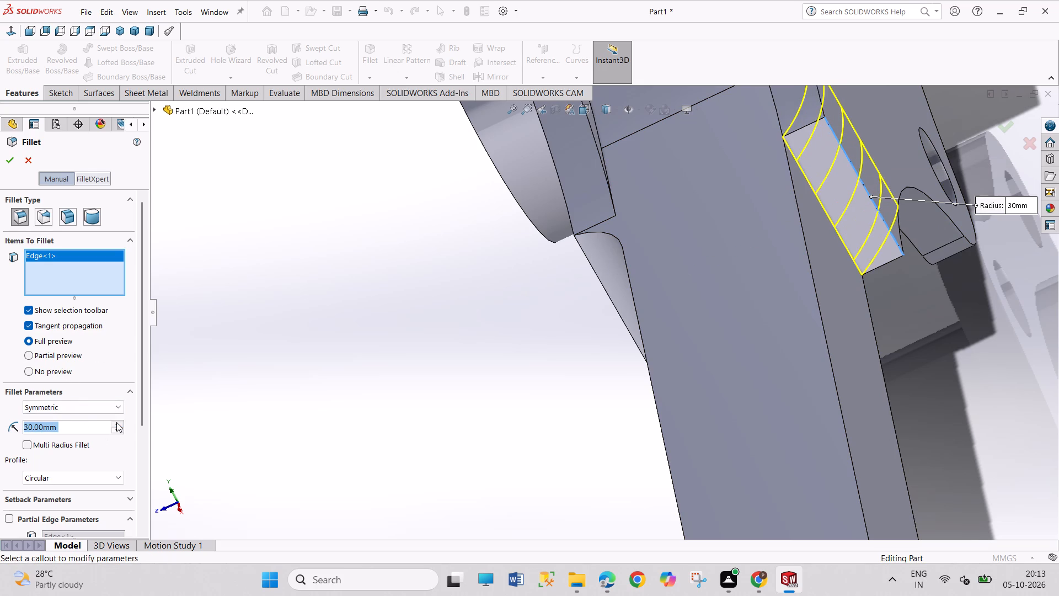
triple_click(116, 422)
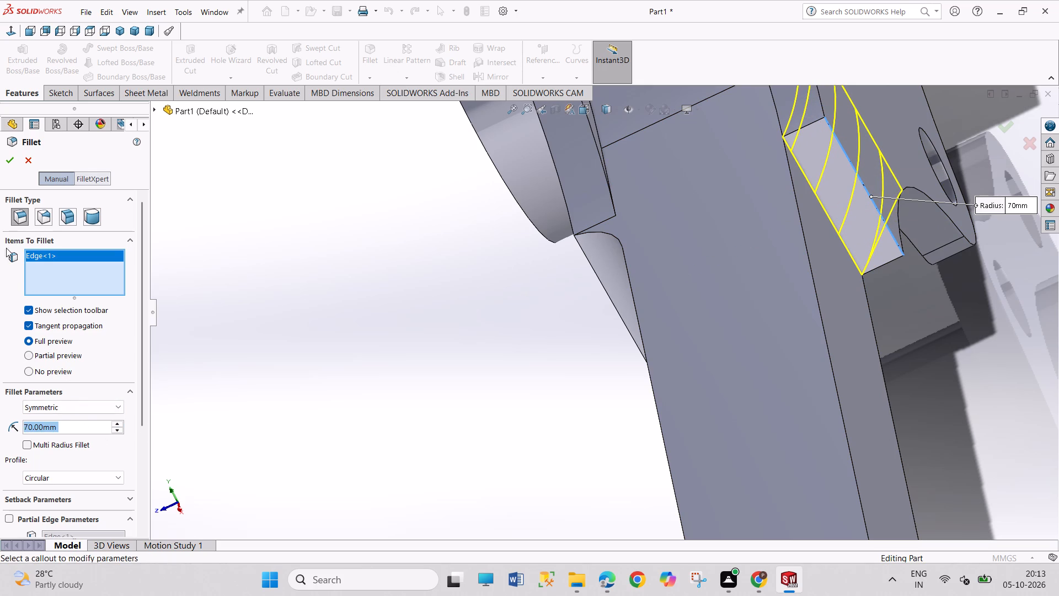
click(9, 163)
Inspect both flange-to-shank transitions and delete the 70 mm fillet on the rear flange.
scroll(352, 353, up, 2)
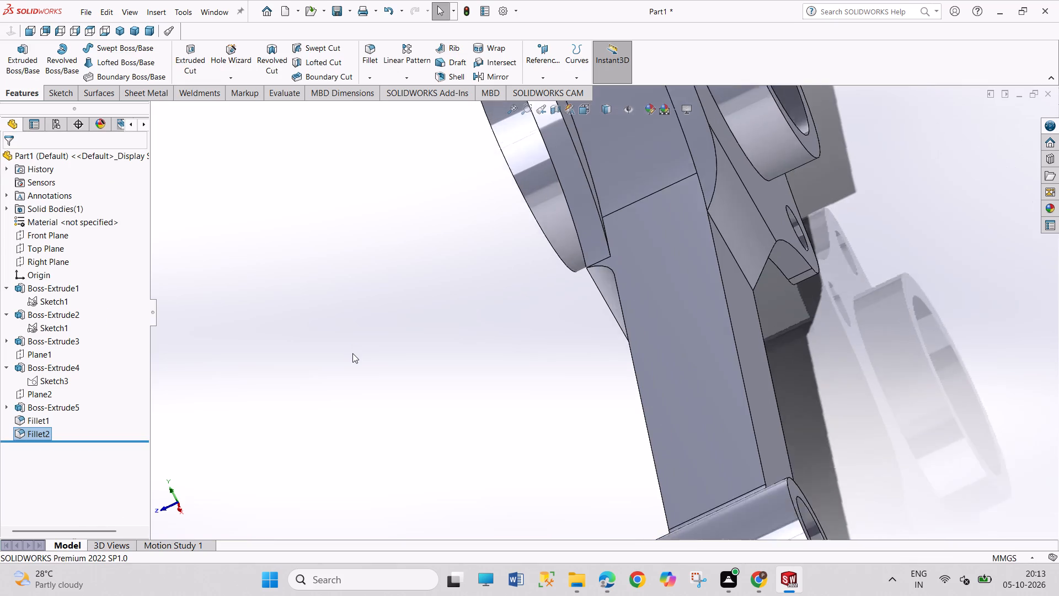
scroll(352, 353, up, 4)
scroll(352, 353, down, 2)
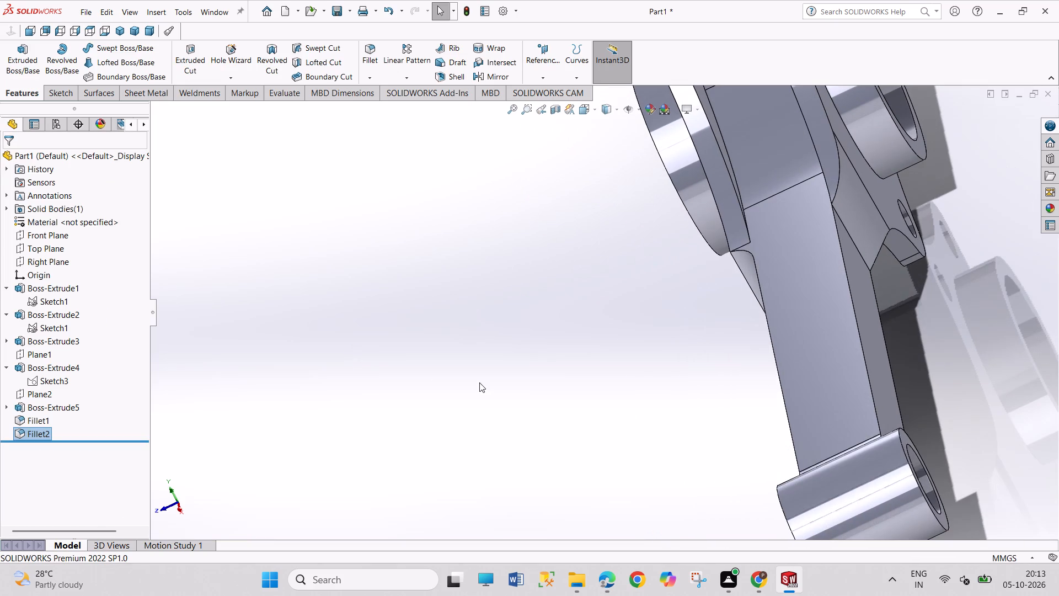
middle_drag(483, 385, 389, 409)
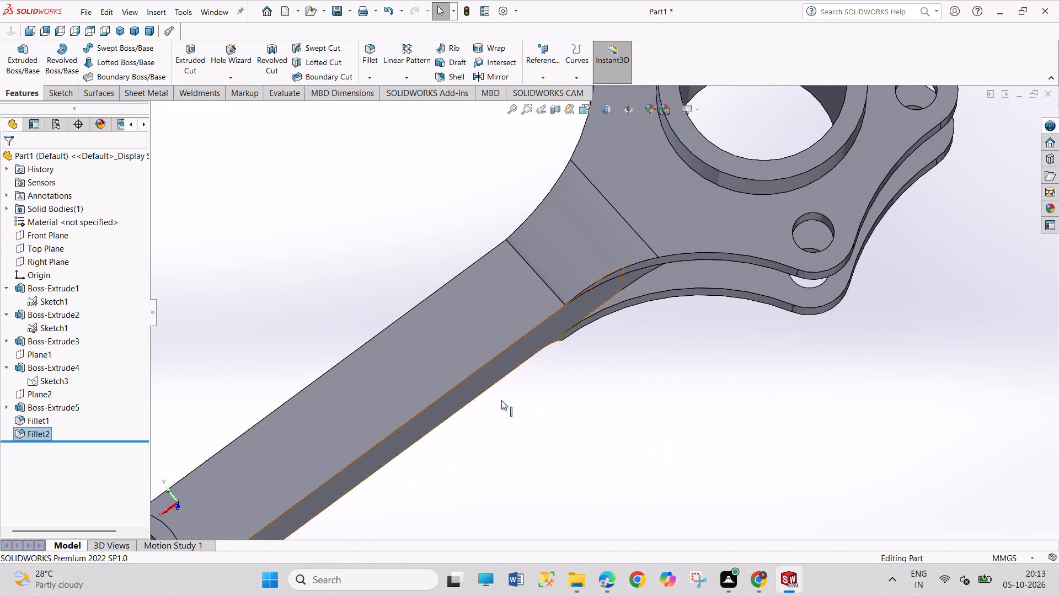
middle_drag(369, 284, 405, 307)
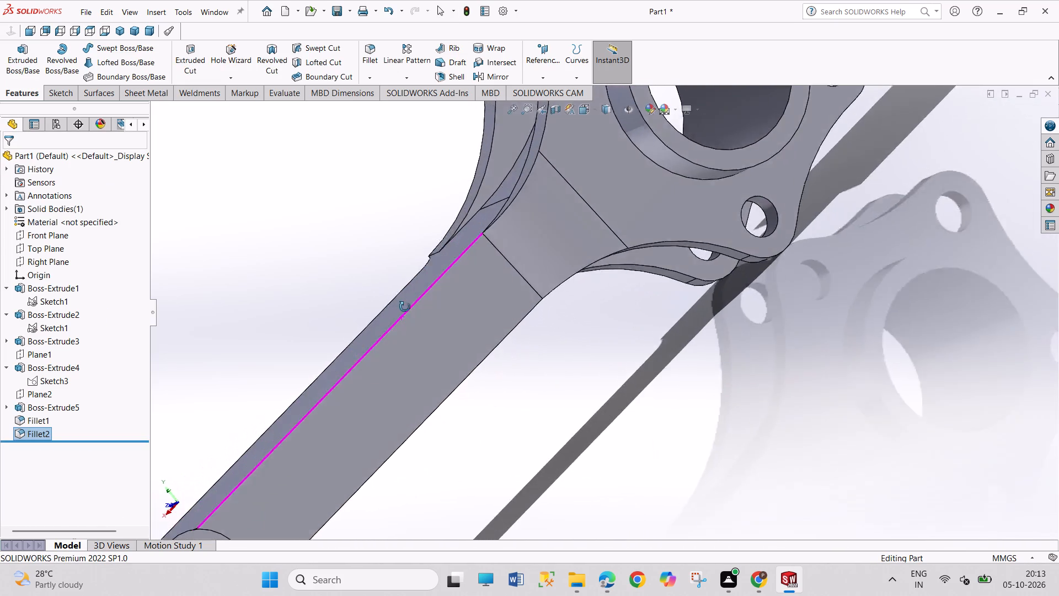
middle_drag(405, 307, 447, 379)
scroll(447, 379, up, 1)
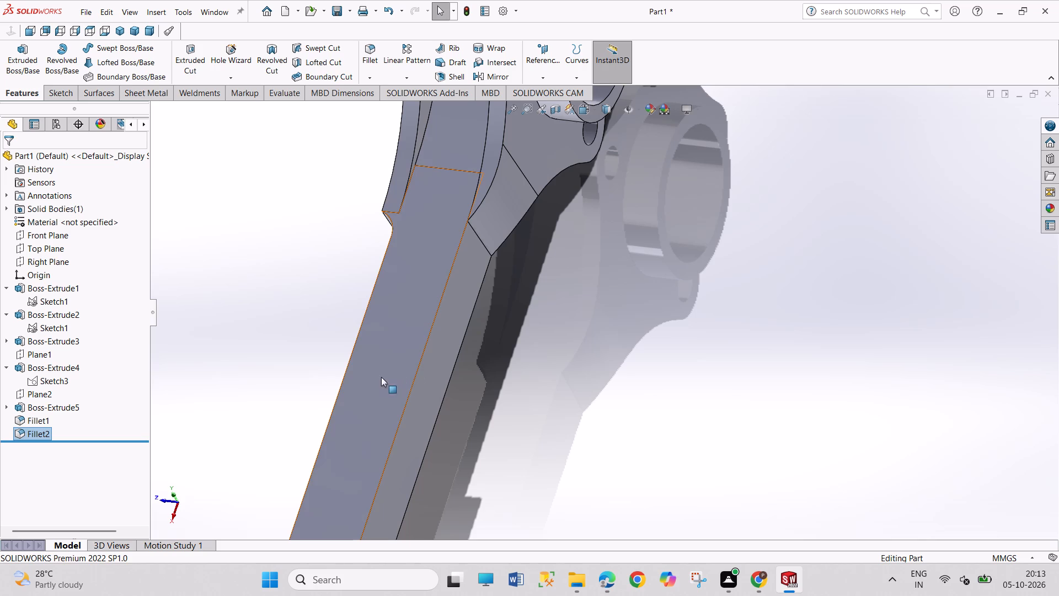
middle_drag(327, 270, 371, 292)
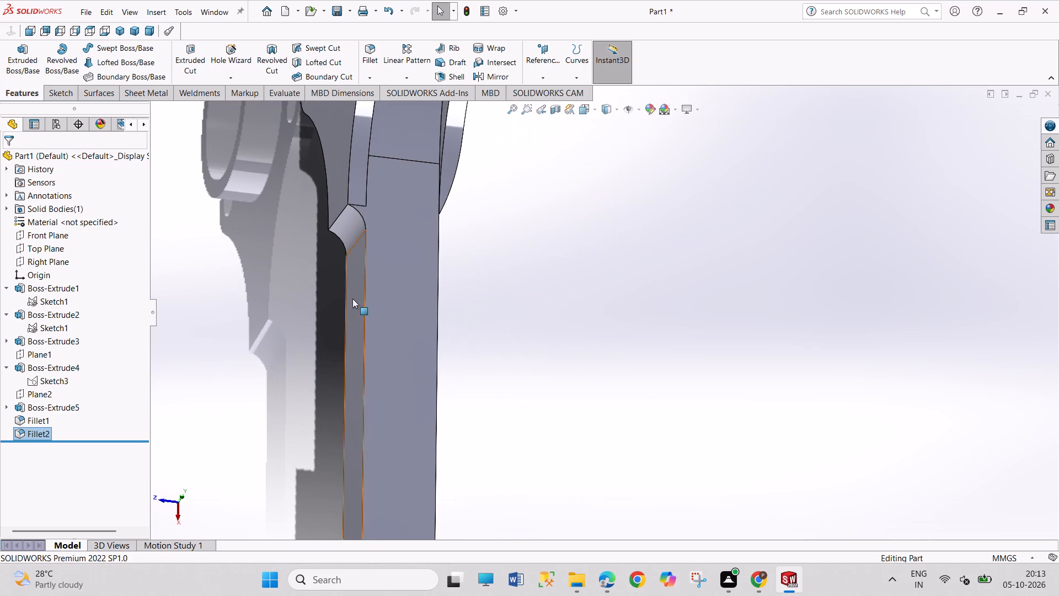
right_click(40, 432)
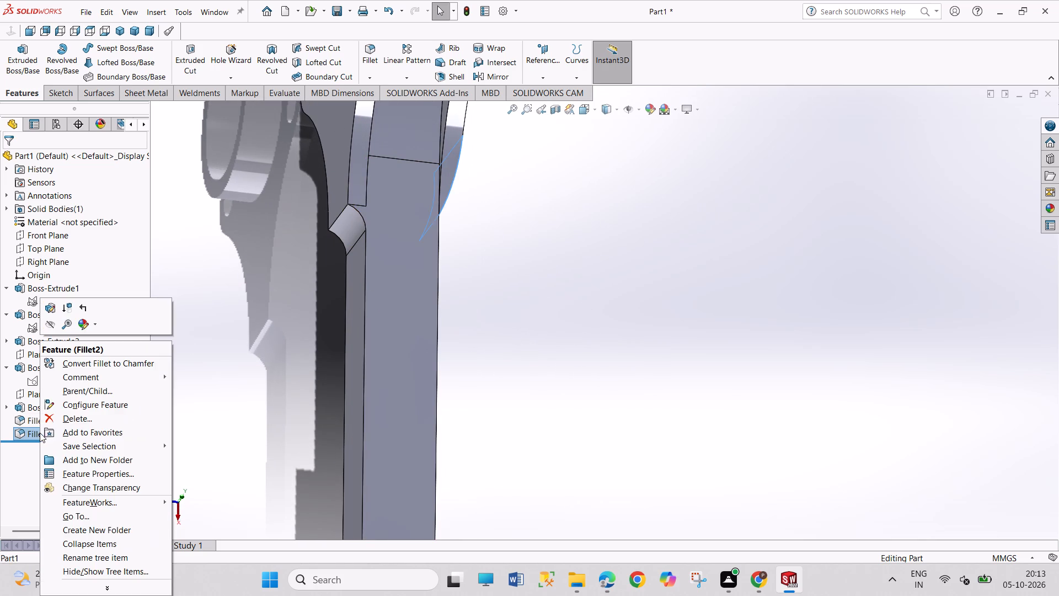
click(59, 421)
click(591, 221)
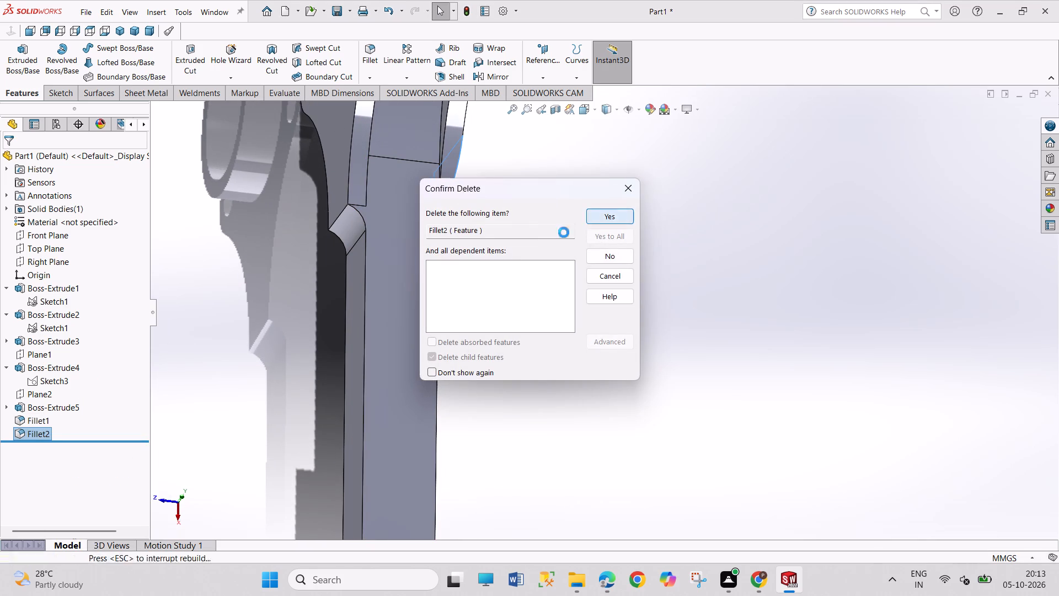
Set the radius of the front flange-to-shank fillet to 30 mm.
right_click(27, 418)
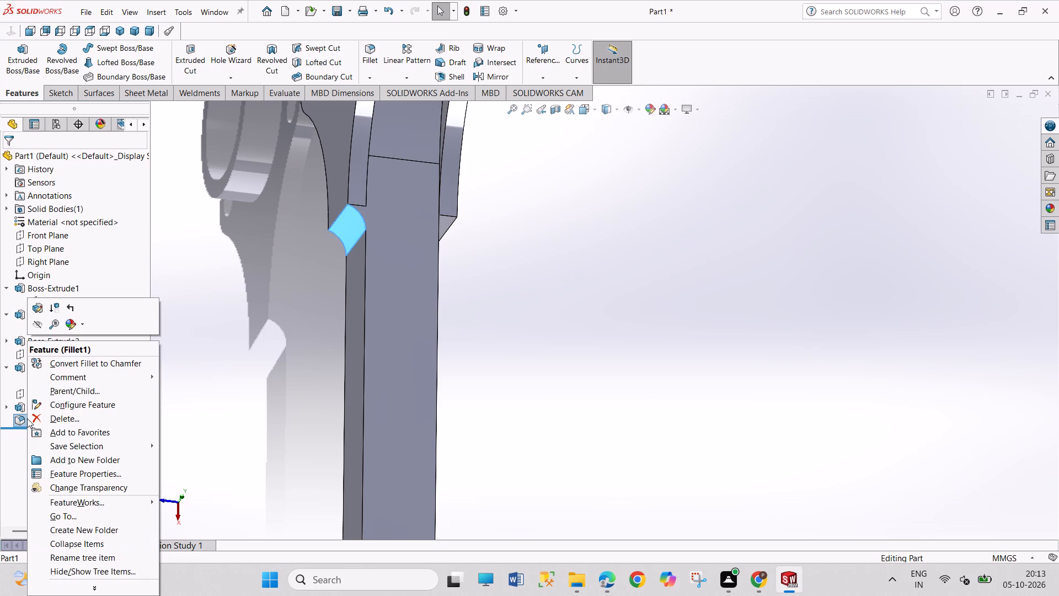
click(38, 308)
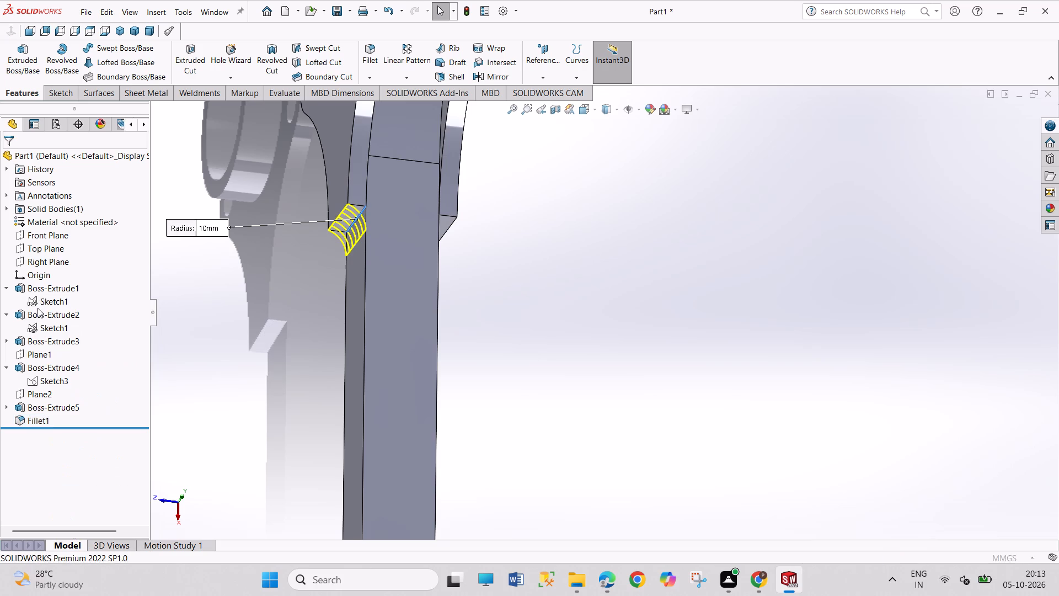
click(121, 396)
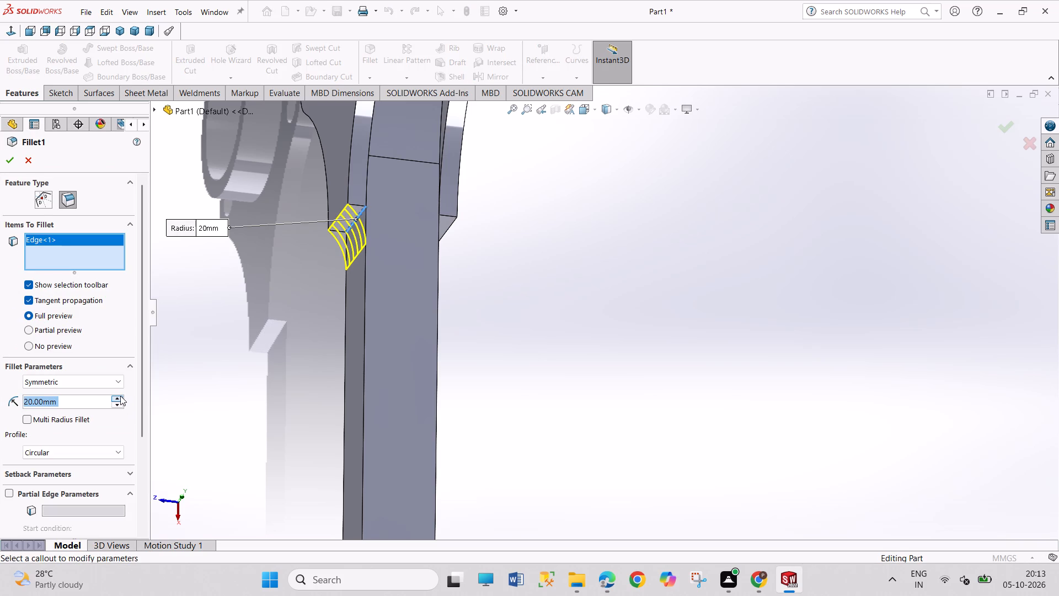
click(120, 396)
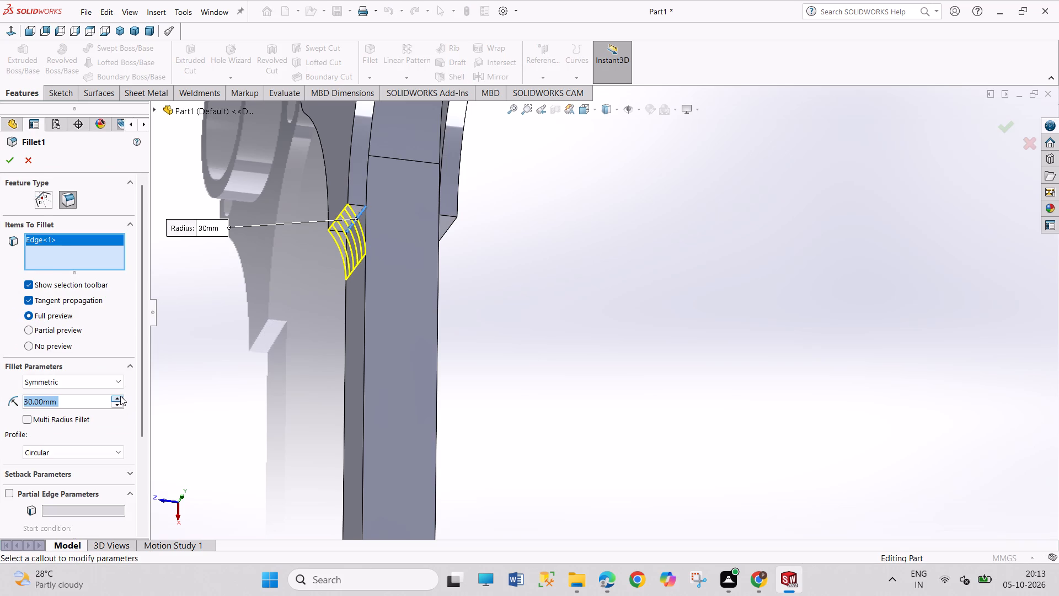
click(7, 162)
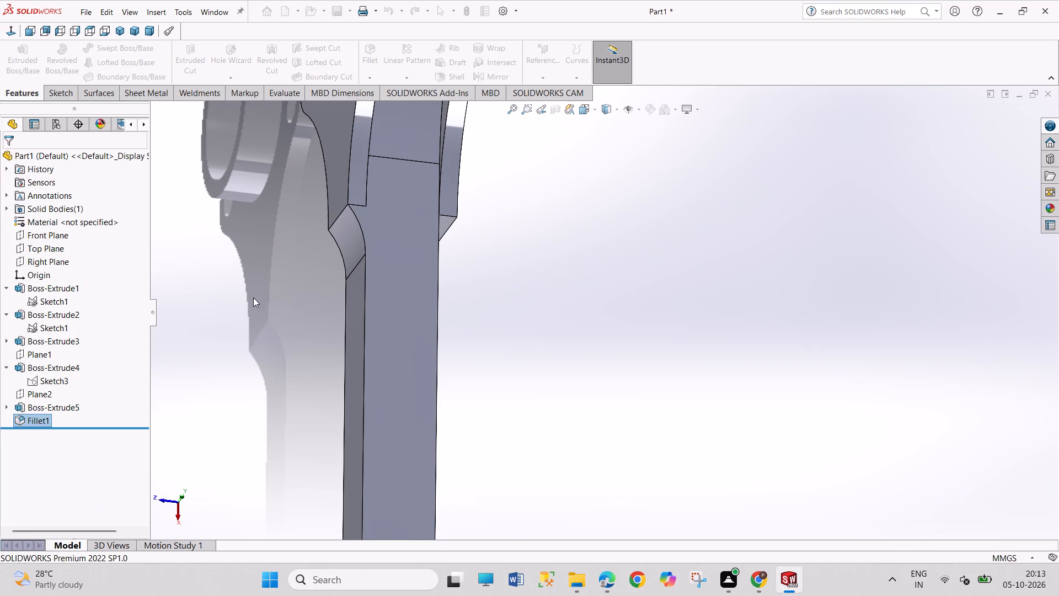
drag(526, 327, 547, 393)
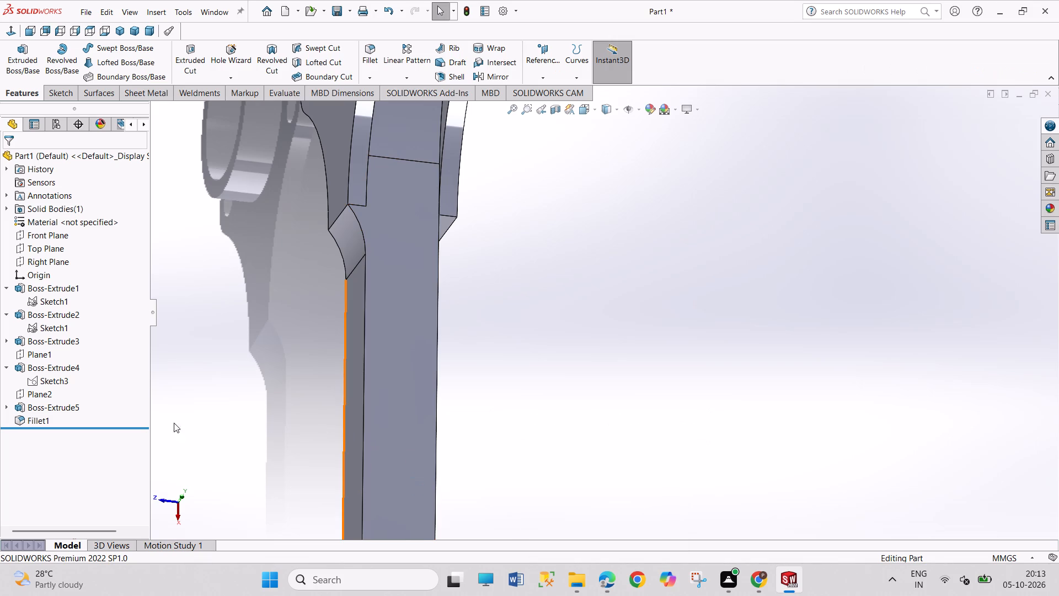
Set the radius of the front flange-to-shank fillet to 50 mm.
right_click(42, 418)
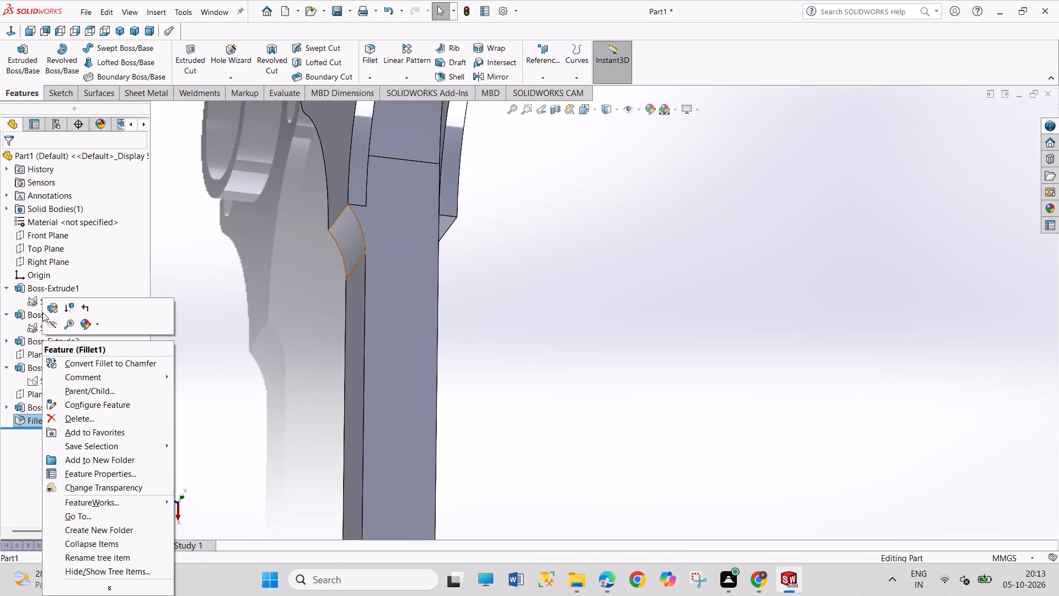
click(46, 307)
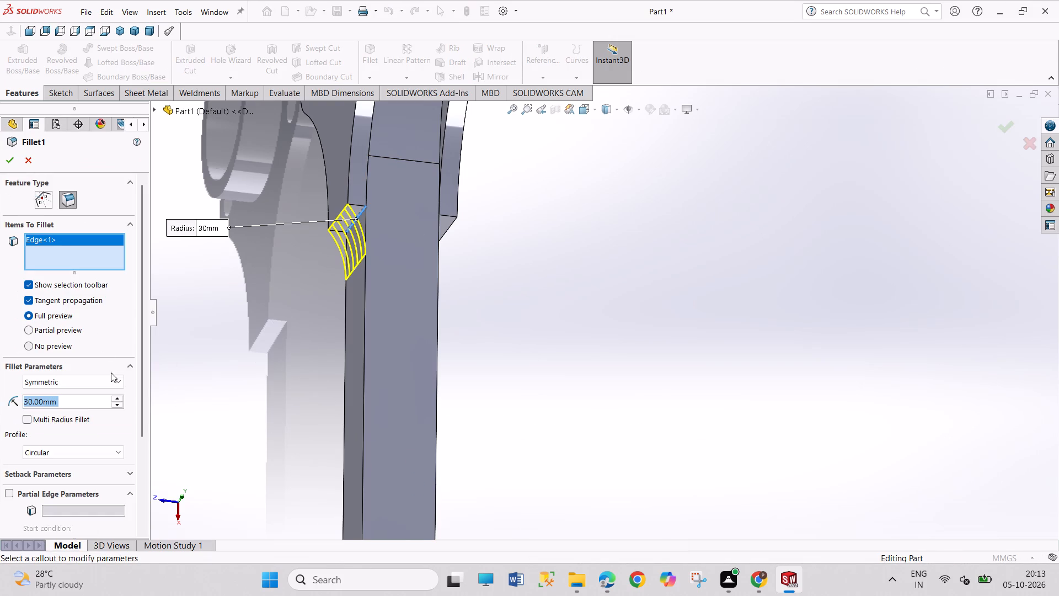
click(123, 397)
click(123, 397)
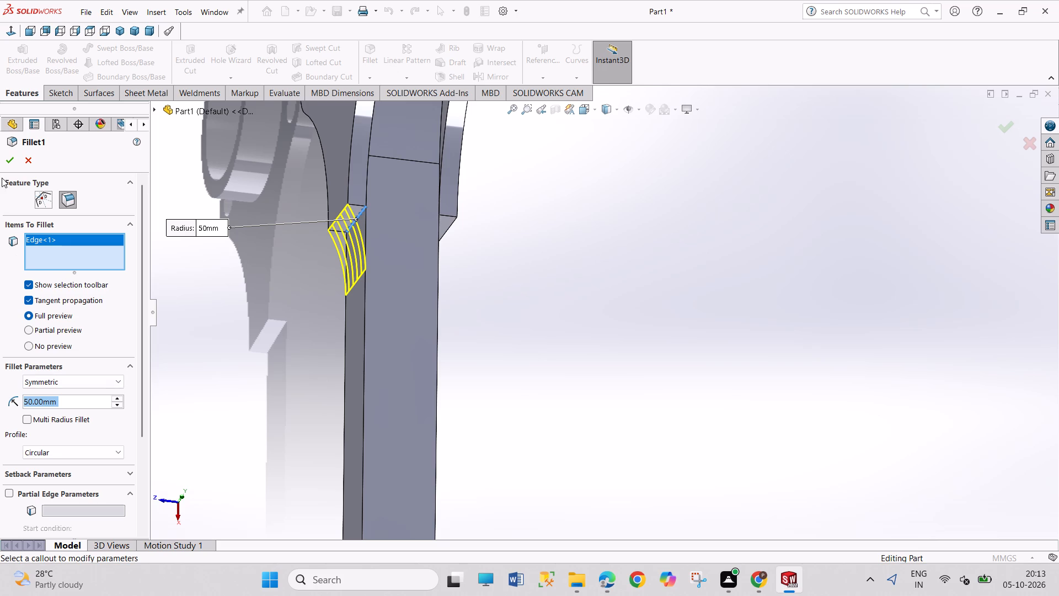
click(10, 162)
drag(572, 317, 596, 382)
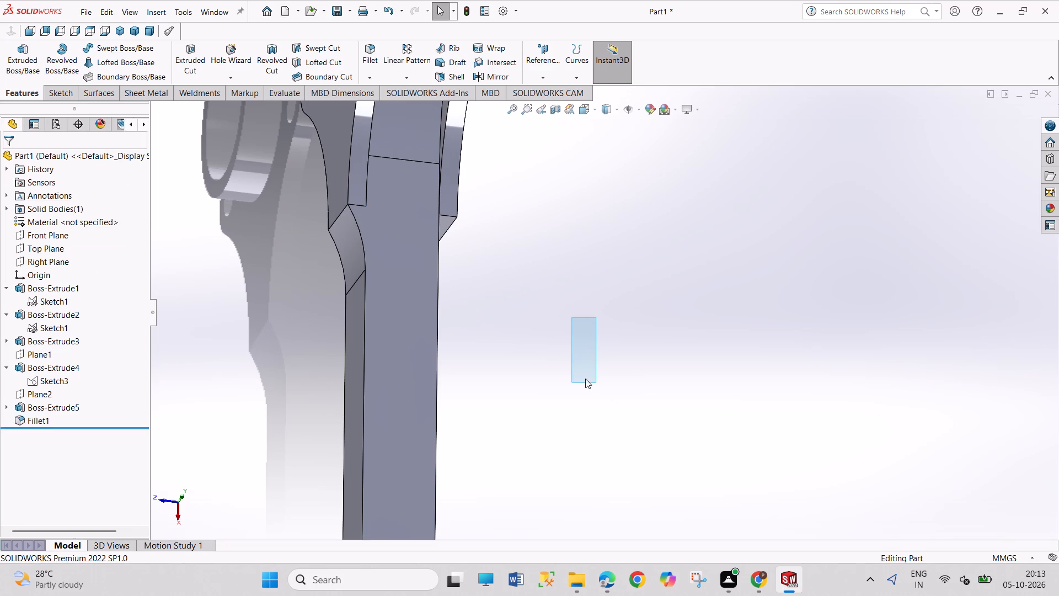
Fillet the edge where the rear flange's straight end meets the shank with a symmetric 50 mm radius.
middle_drag(576, 367, 532, 350)
scroll(532, 350, up, 1)
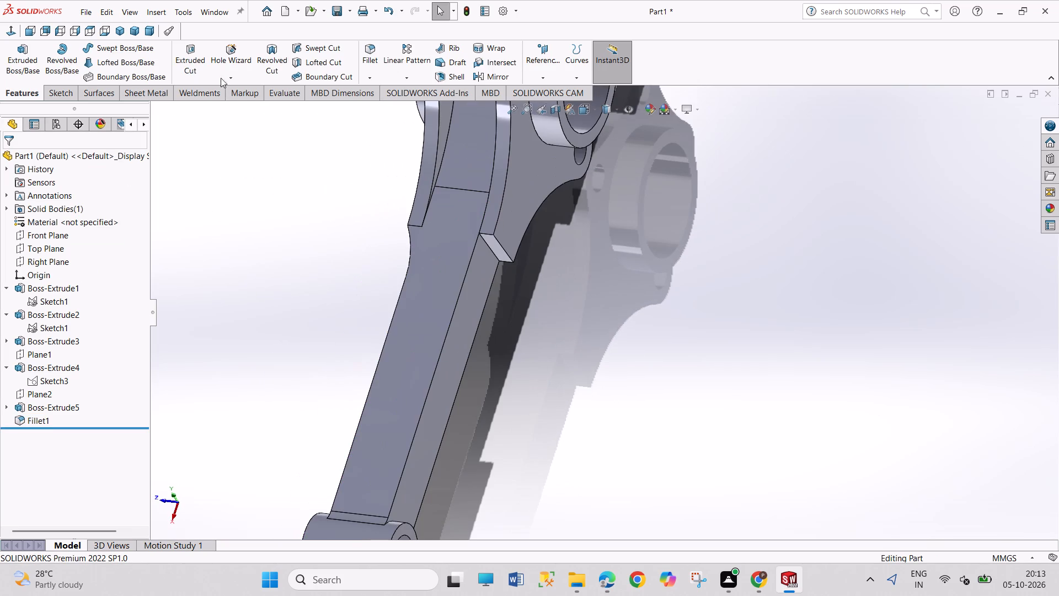
click(376, 45)
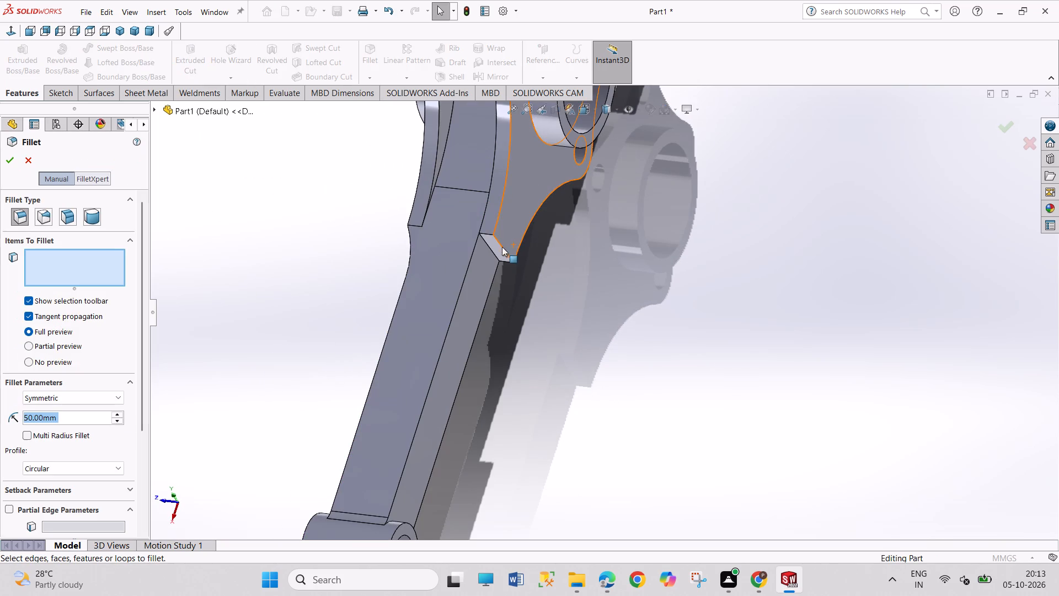
click(493, 249)
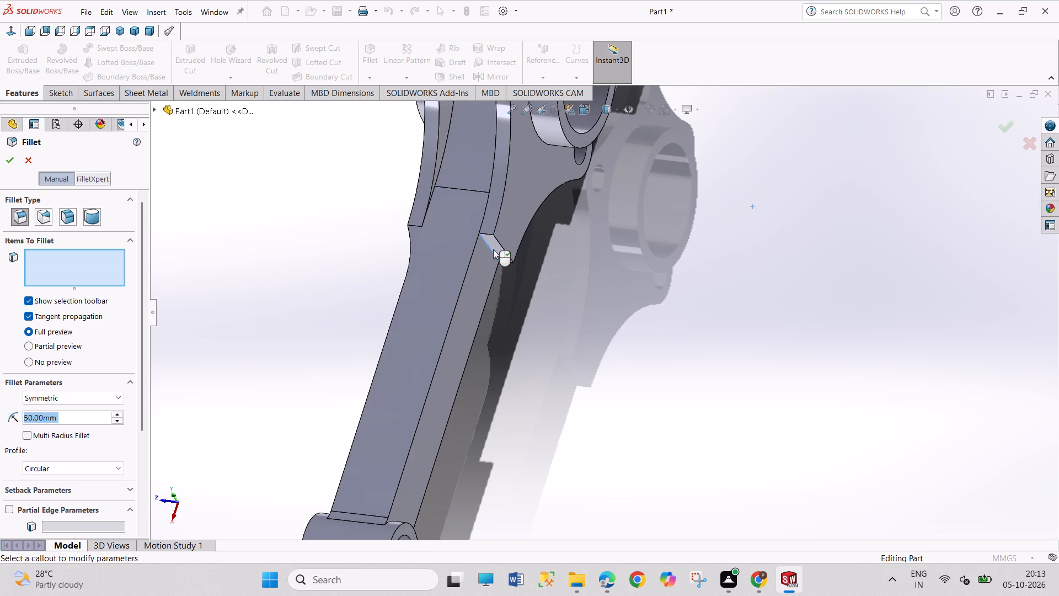
click(8, 158)
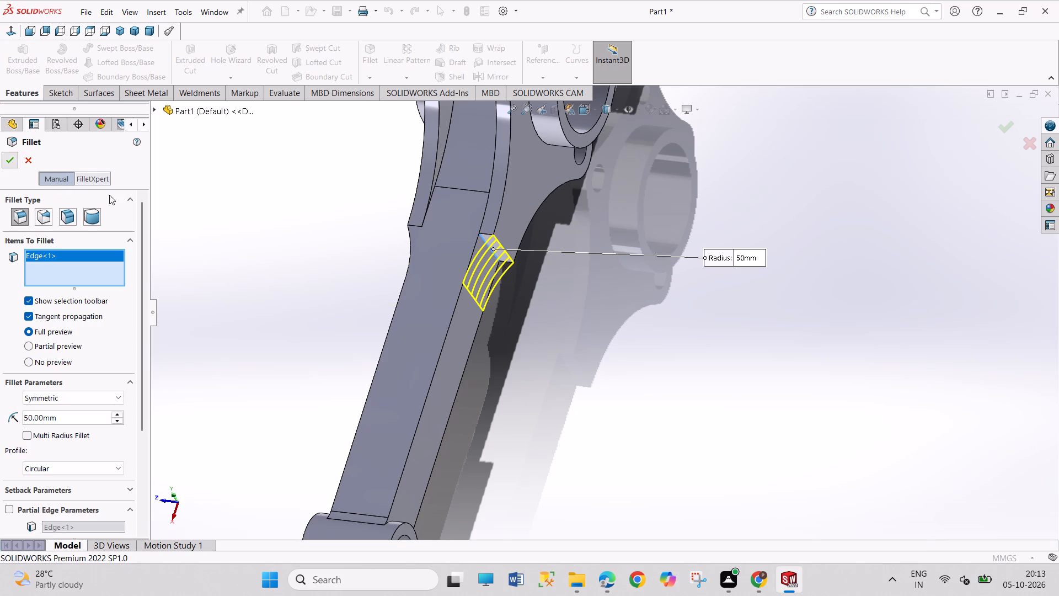
drag(192, 245, 229, 314)
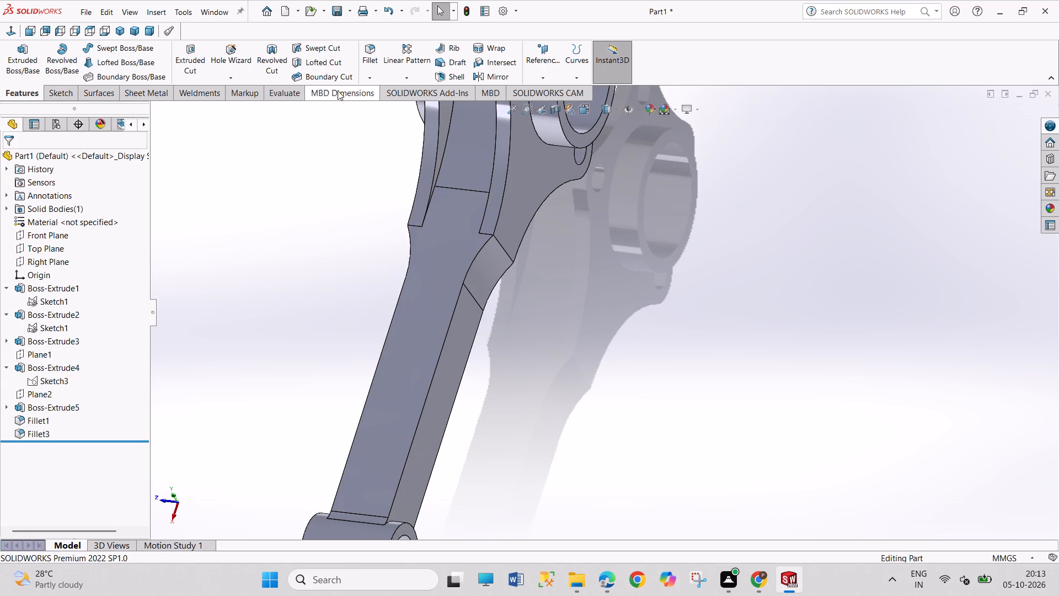
click(119, 28)
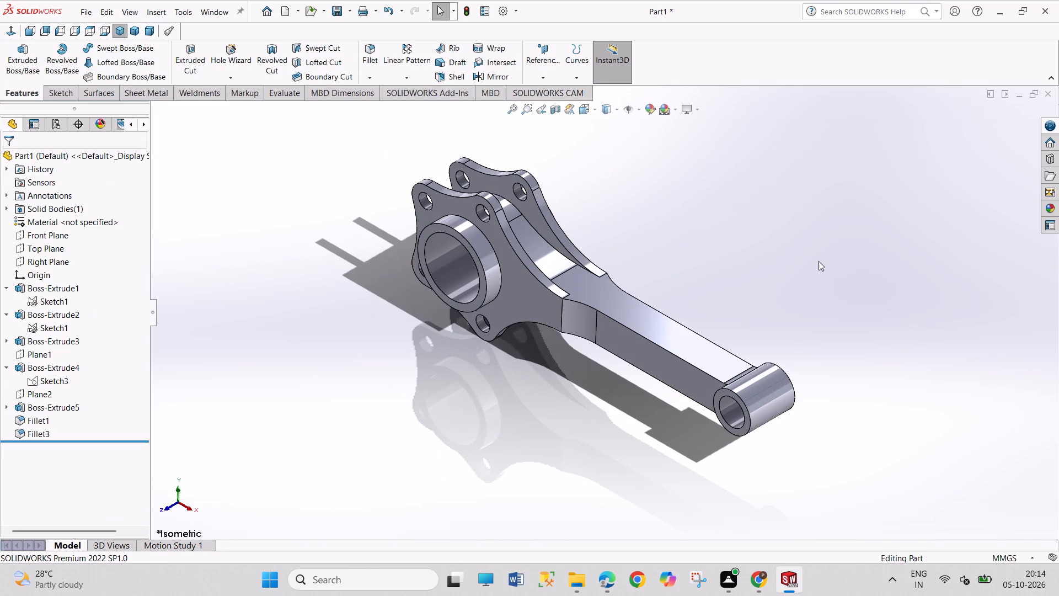
drag(768, 225, 834, 312)
Start a sketch on the Front Plane and draw a corner rectangle about 149 mm by 13.5 mm along the shank.
click(39, 240)
click(51, 222)
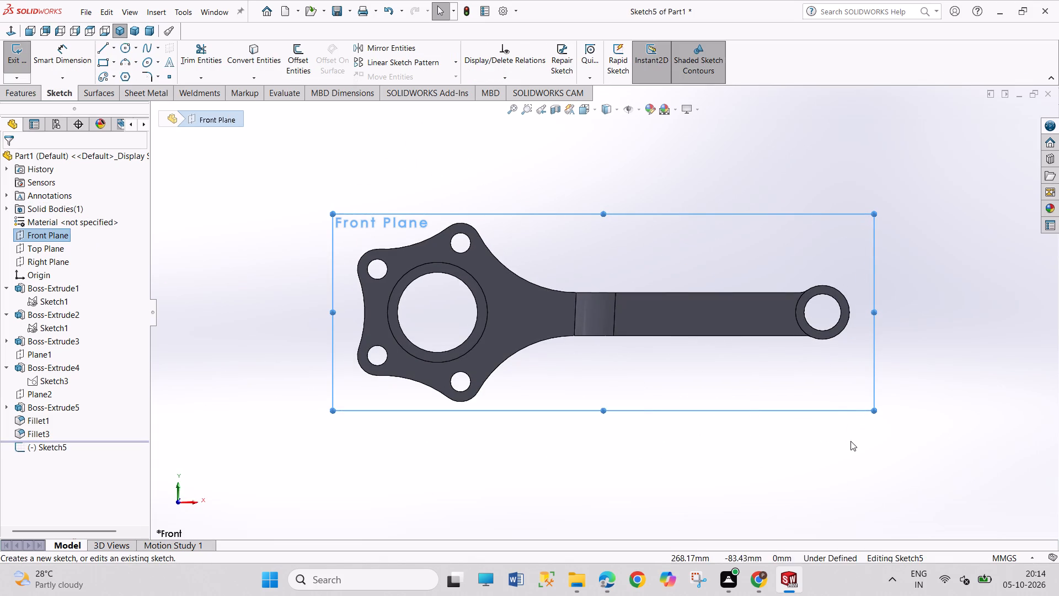
drag(906, 384, 918, 439)
scroll(892, 328, down, 2)
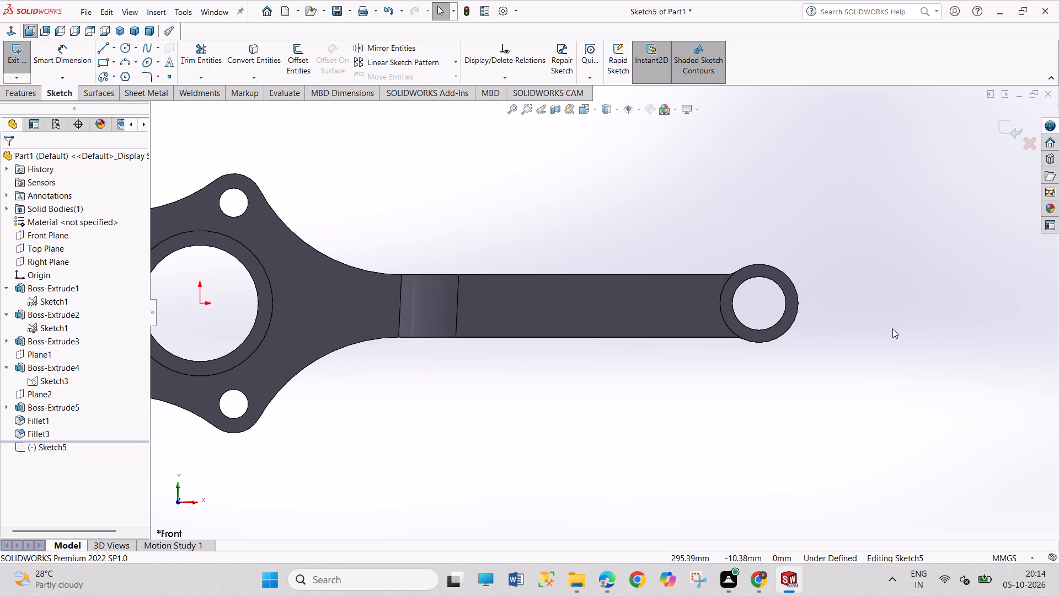
scroll(642, 248, down, 1)
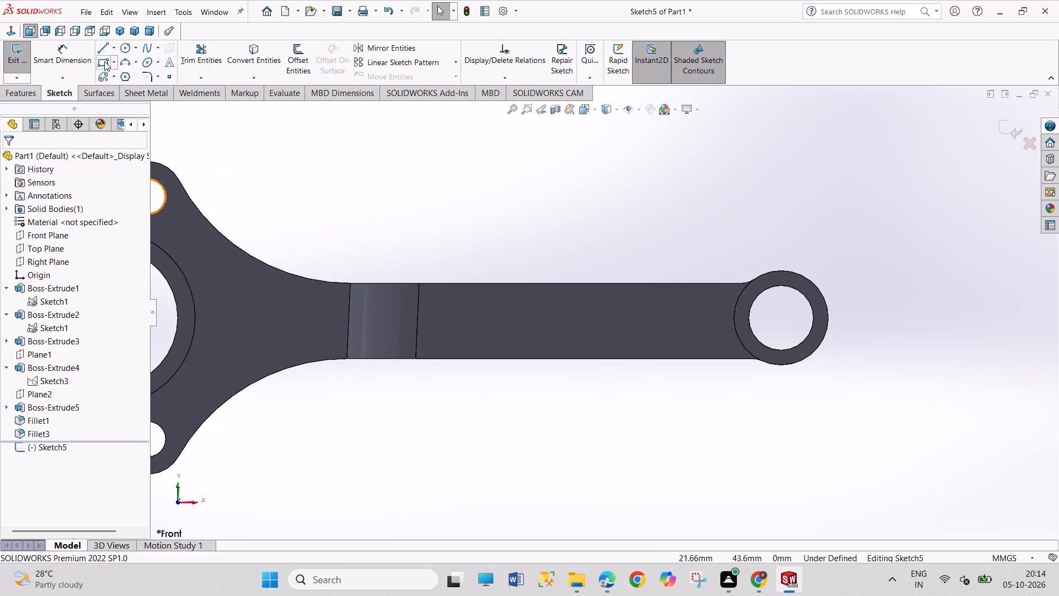
click(104, 61)
click(296, 303)
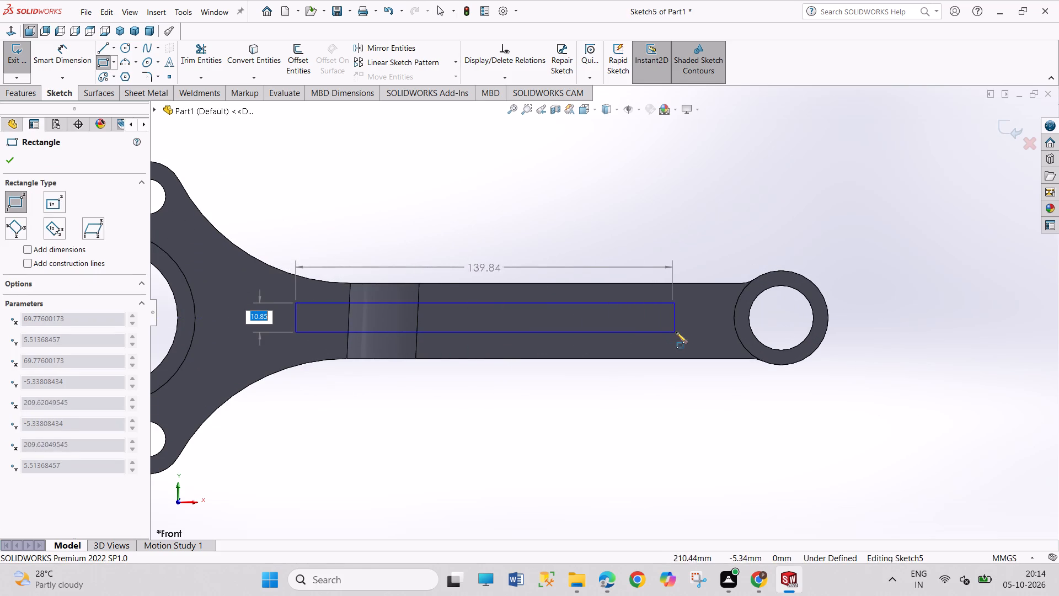
click(697, 339)
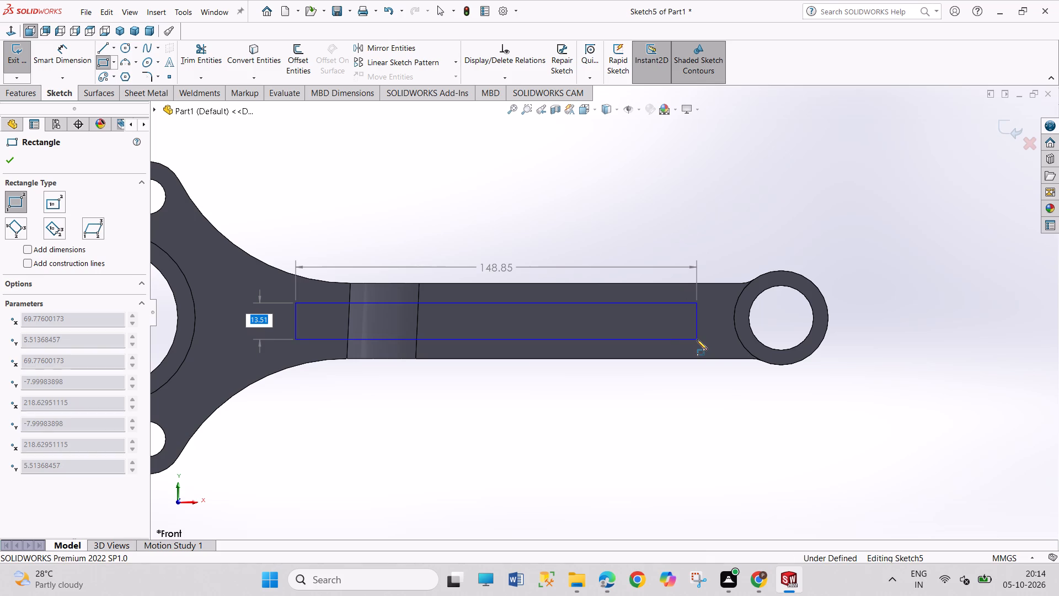
right_click(587, 439)
click(619, 447)
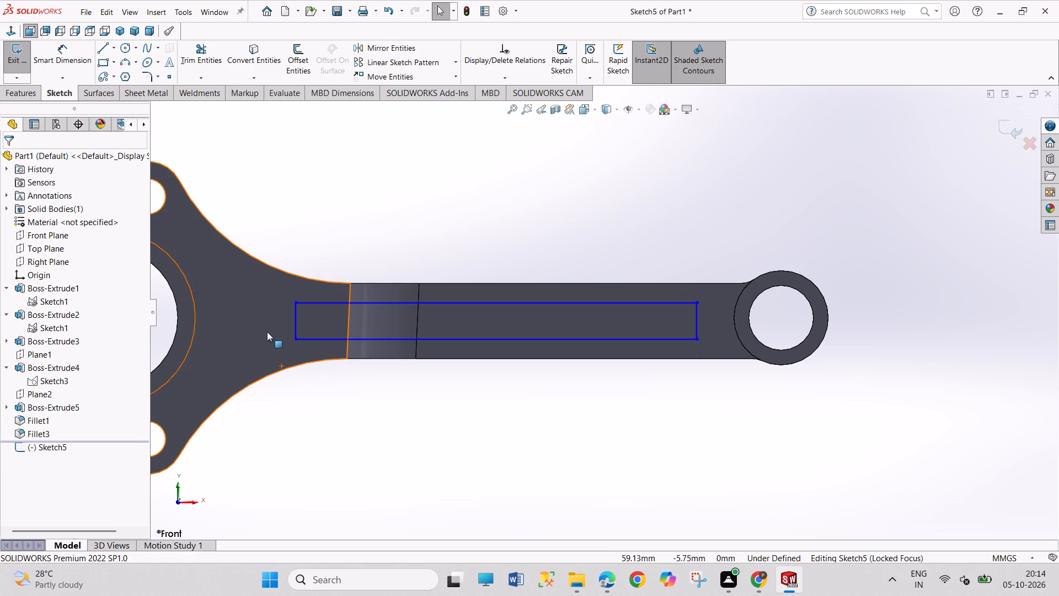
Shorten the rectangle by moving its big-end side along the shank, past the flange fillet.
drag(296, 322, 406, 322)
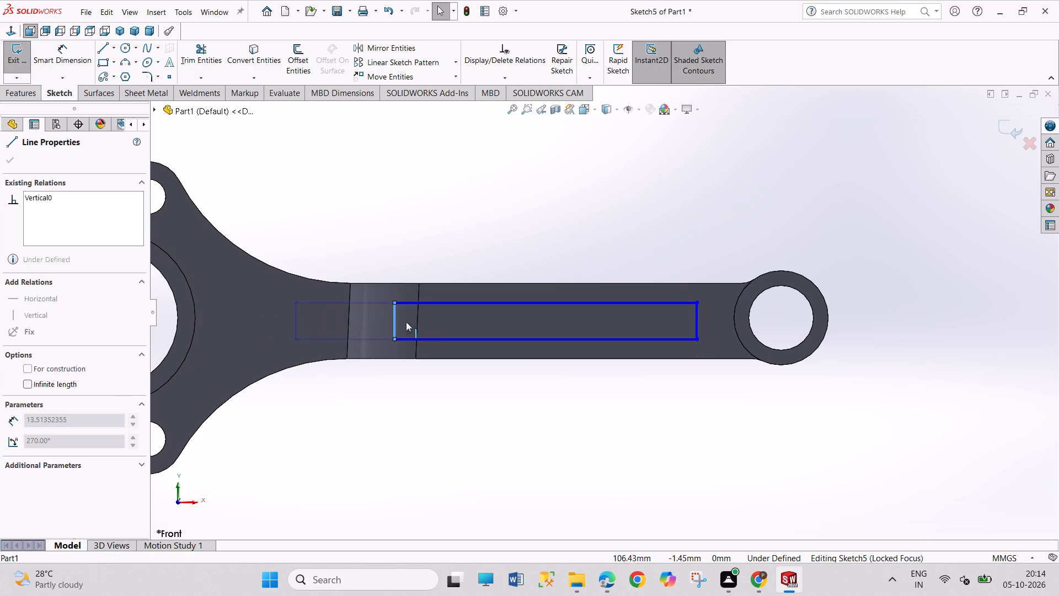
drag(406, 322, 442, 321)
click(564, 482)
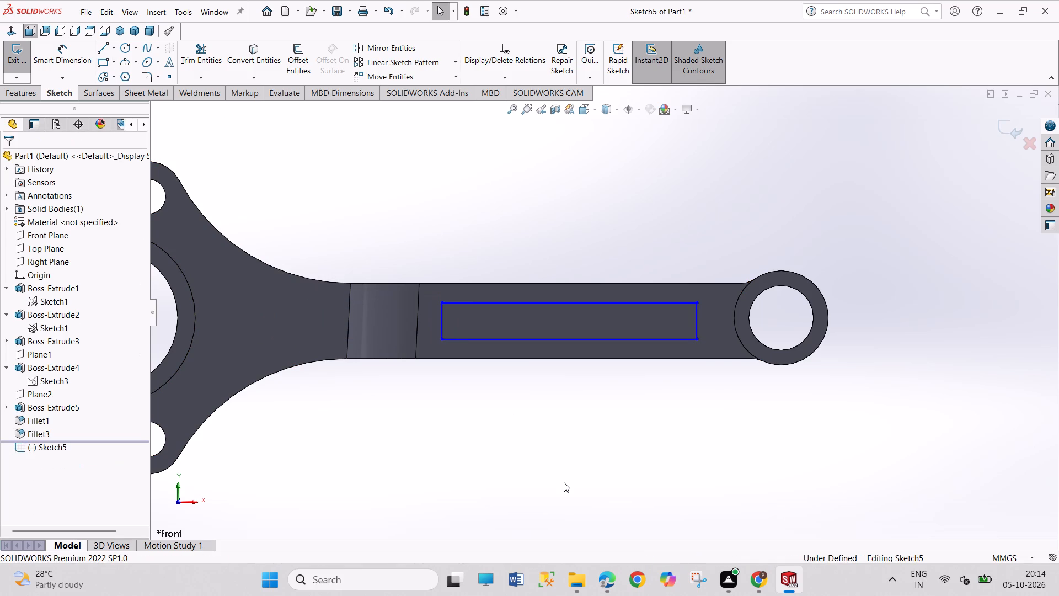
Add a Horizontal relation between the origin and the midpoint of the rectangle's big-end side.
scroll(533, 474, up, 3)
scroll(481, 446, down, 2)
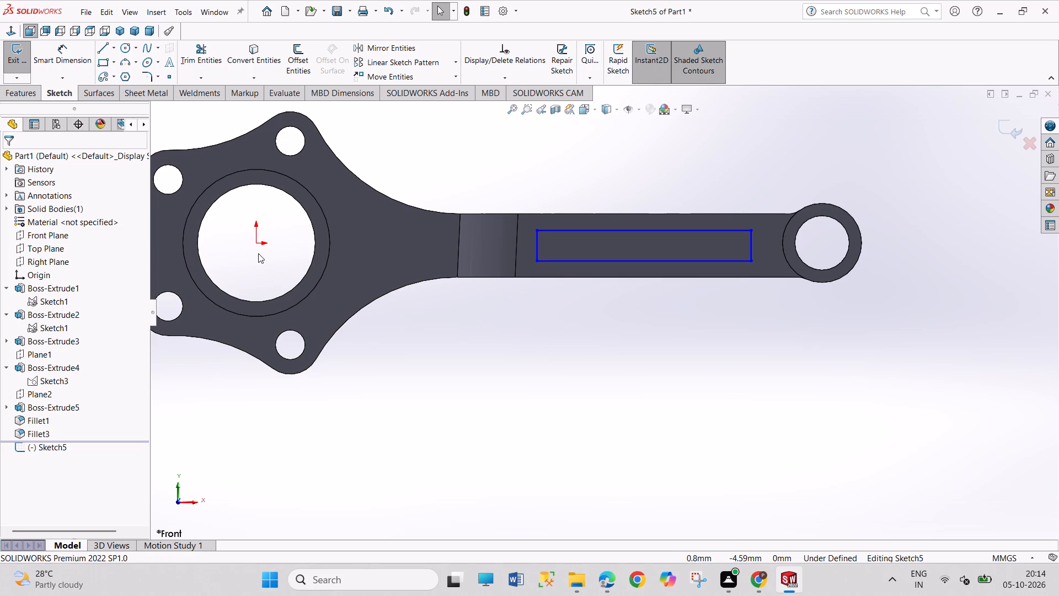
click(254, 246)
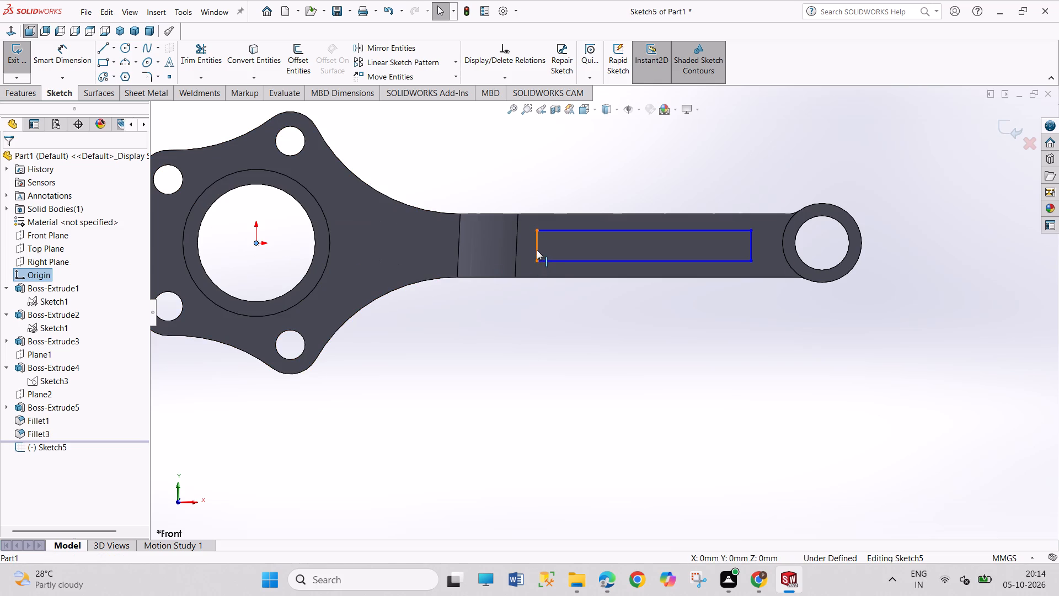
ctrl+click(537, 245)
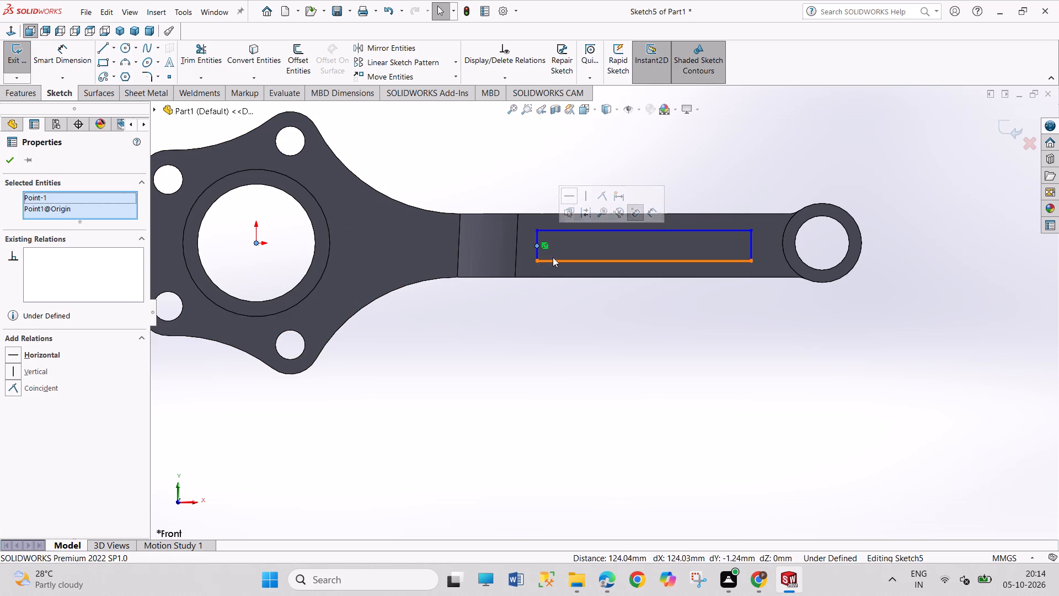
click(573, 194)
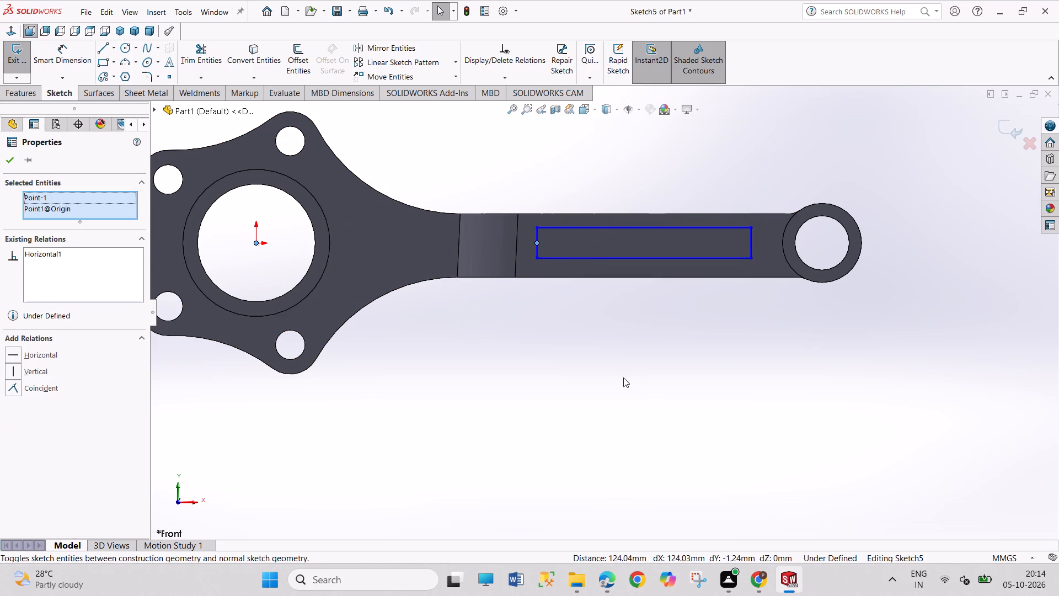
click(623, 377)
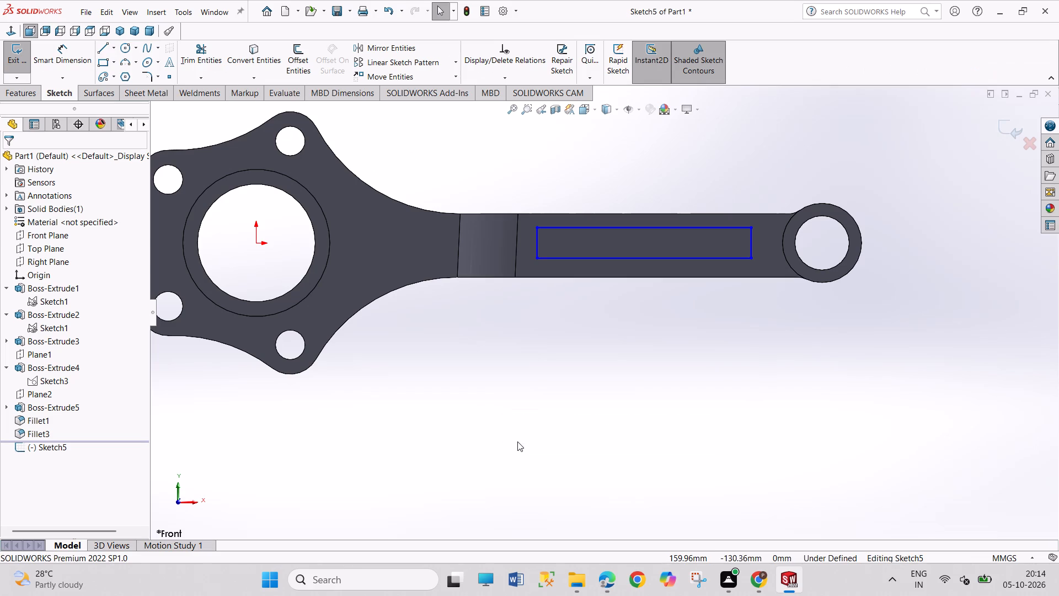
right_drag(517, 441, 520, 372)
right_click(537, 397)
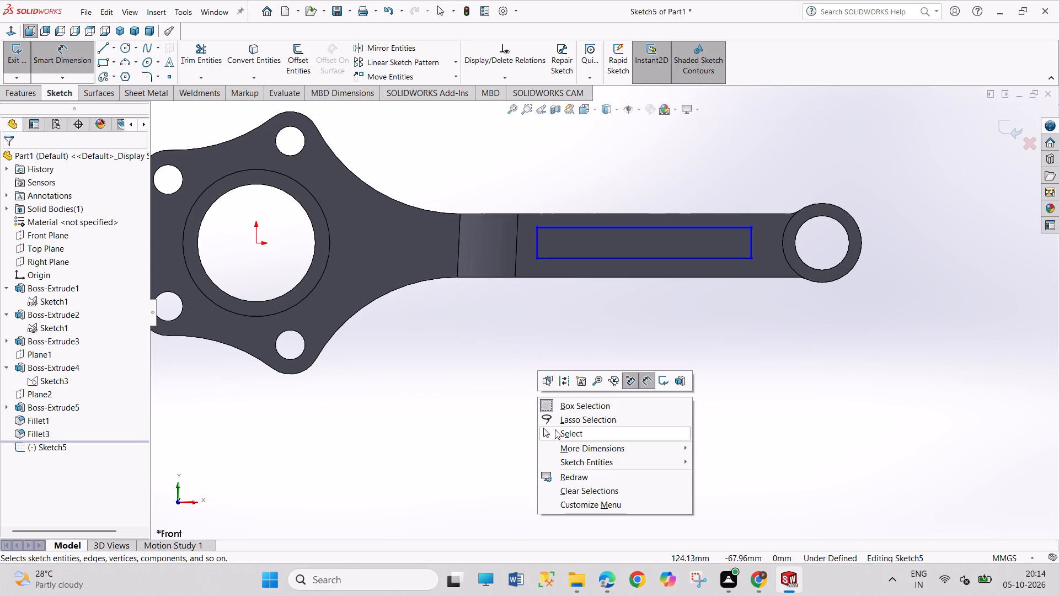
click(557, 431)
Lengthen the rectangle toward the big end by moving its big-end side past the fillet onto the flange.
drag(534, 249, 522, 249)
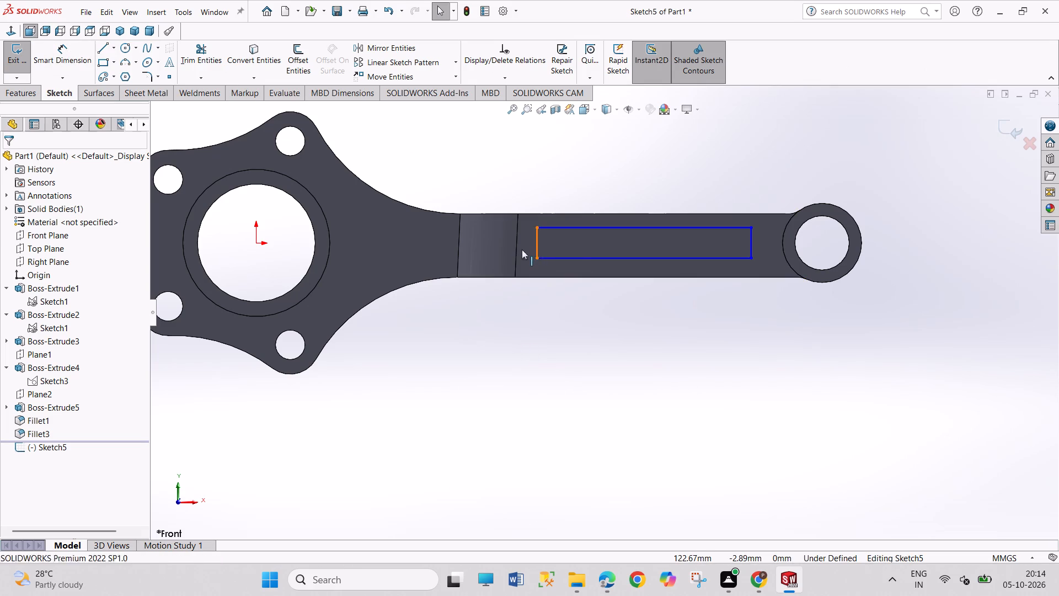
drag(522, 249, 437, 252)
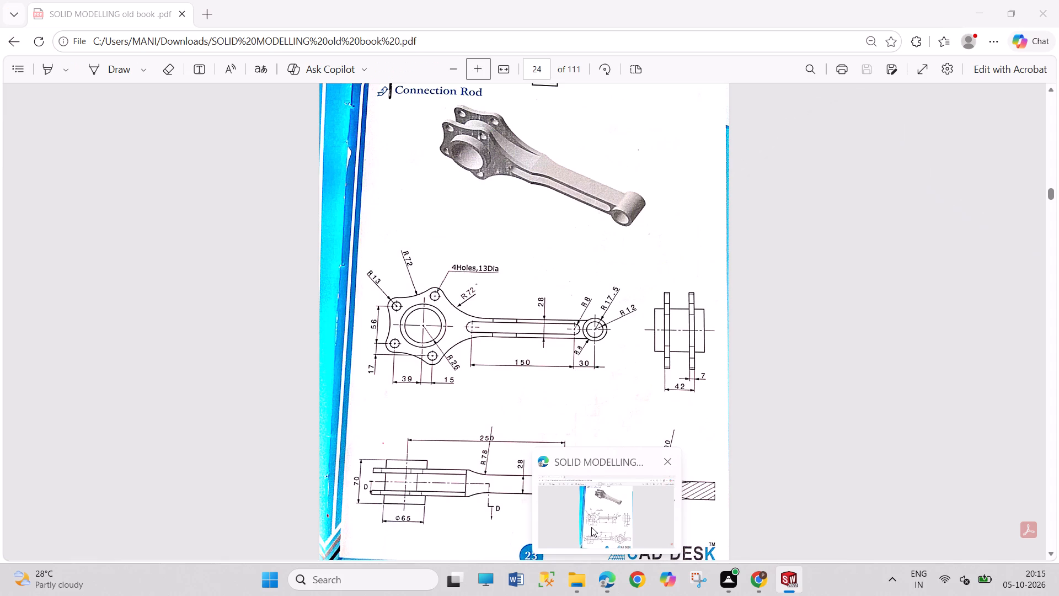
Dimension the length between the rectangle's two end sides along the shank as 150 mm.
right_drag(768, 453, 728, 319)
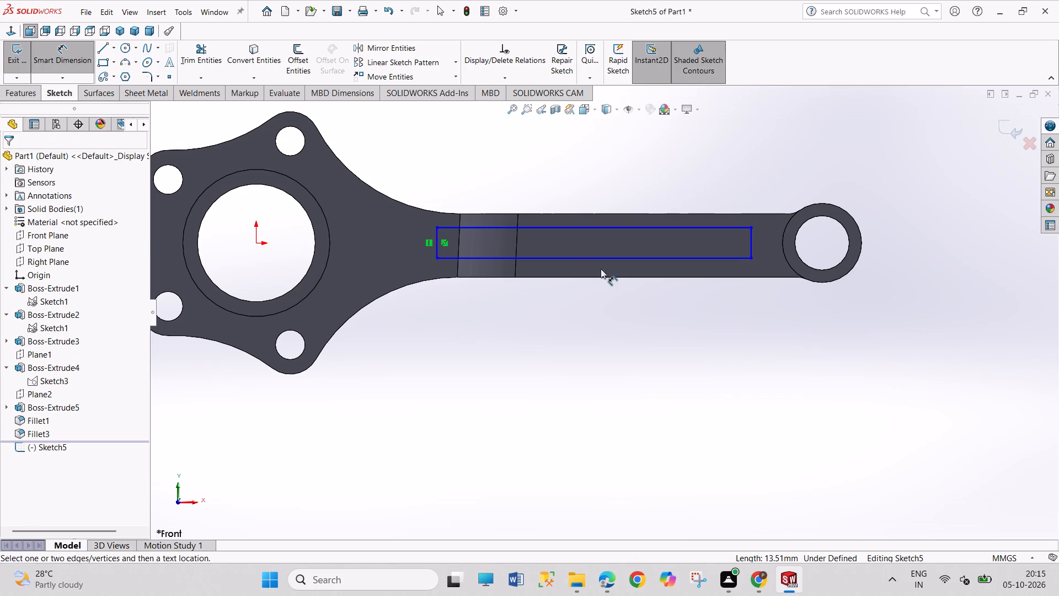
click(438, 252)
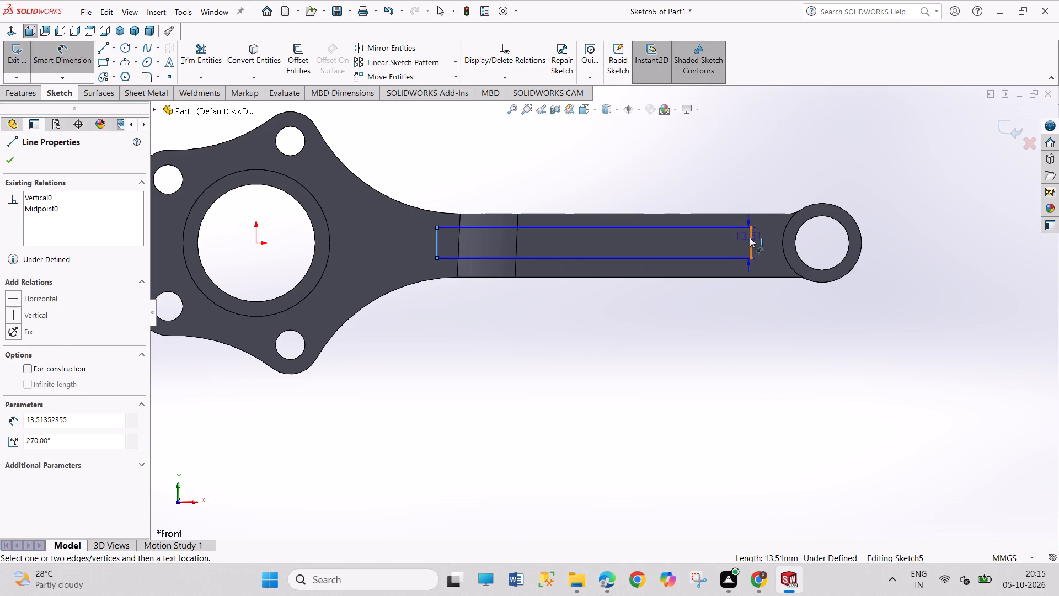
click(750, 242)
click(644, 189)
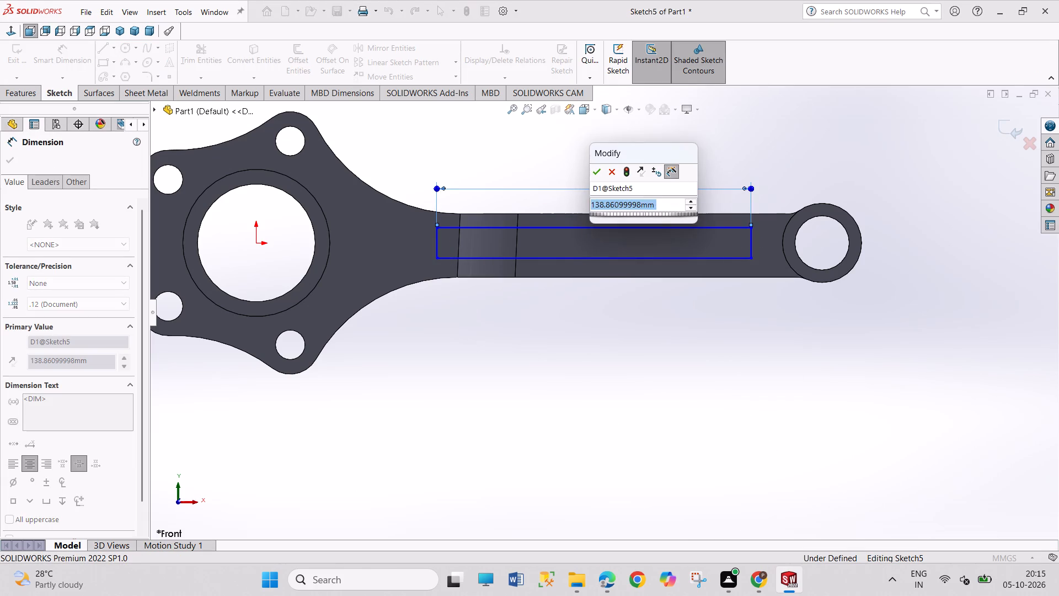
text(15.)
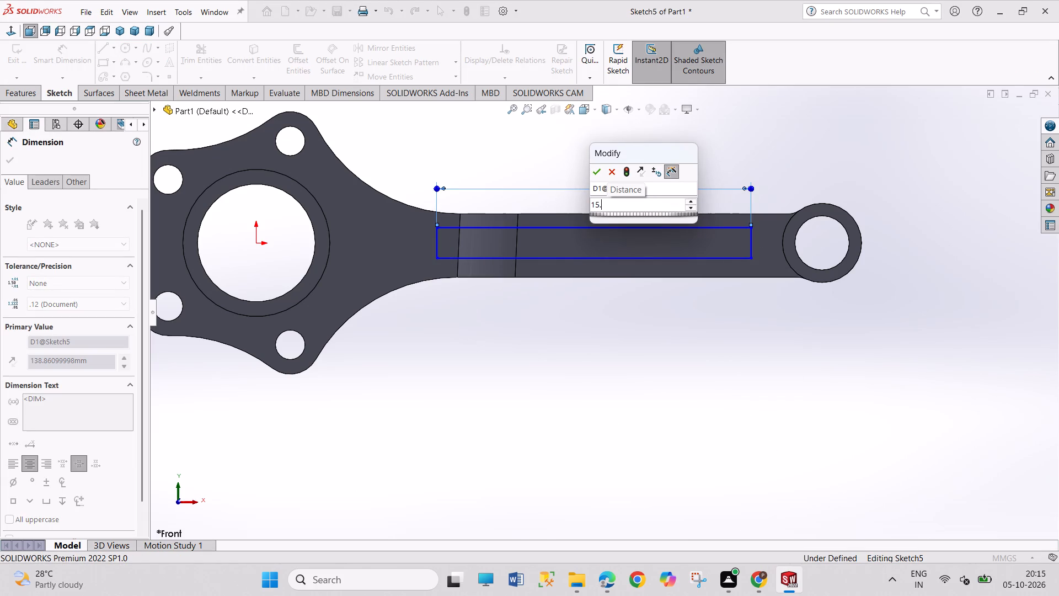
key(backslash)
key(BackSpace)
key(BackSpace)
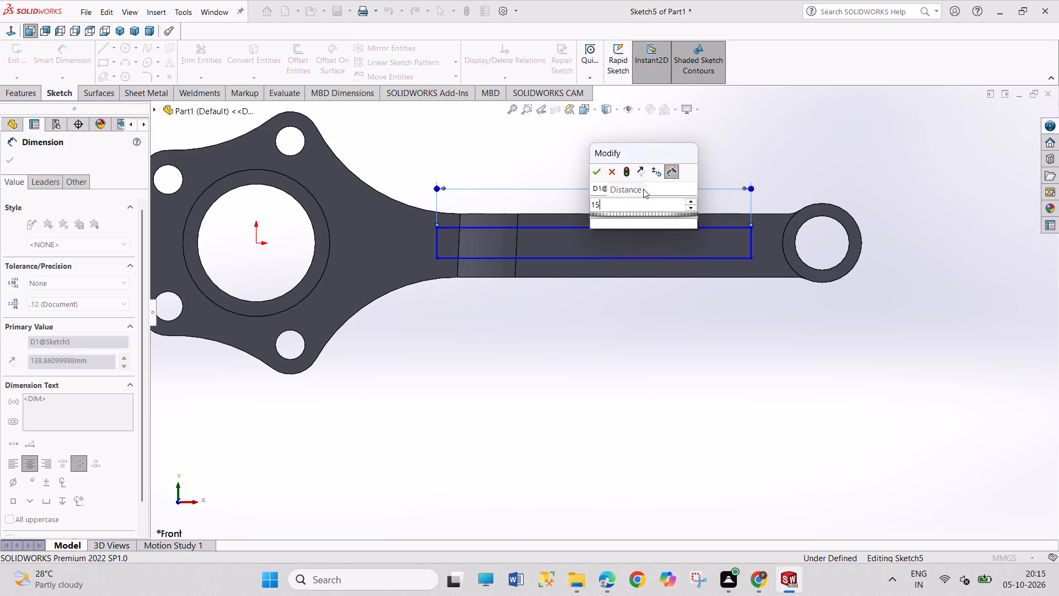
key(0)
key(Return)
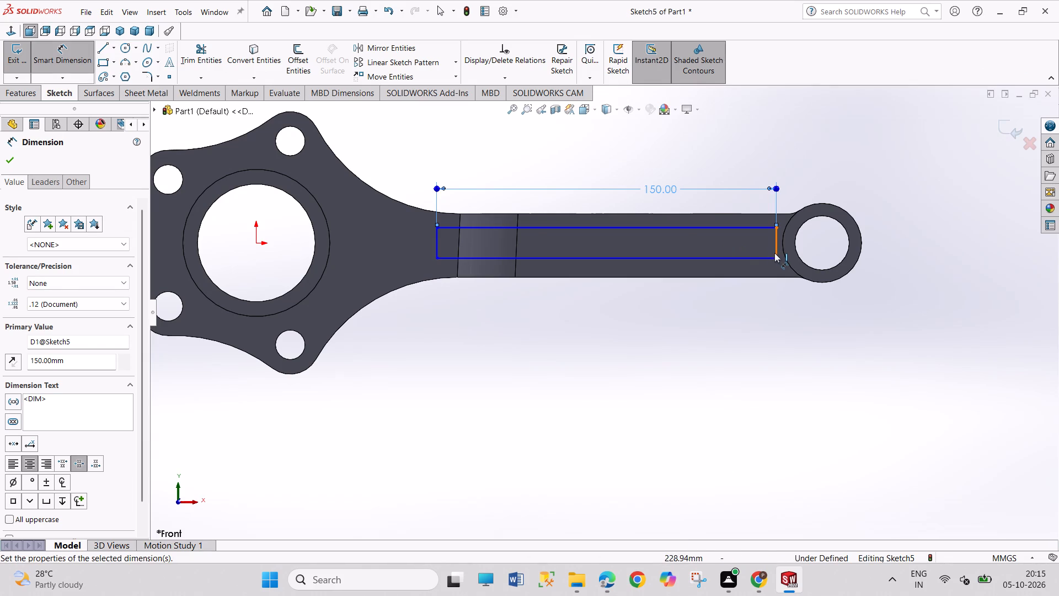
Dimension the distance from the rectangle's small-end side to the small-end hole as 30 mm.
click(775, 253)
click(838, 265)
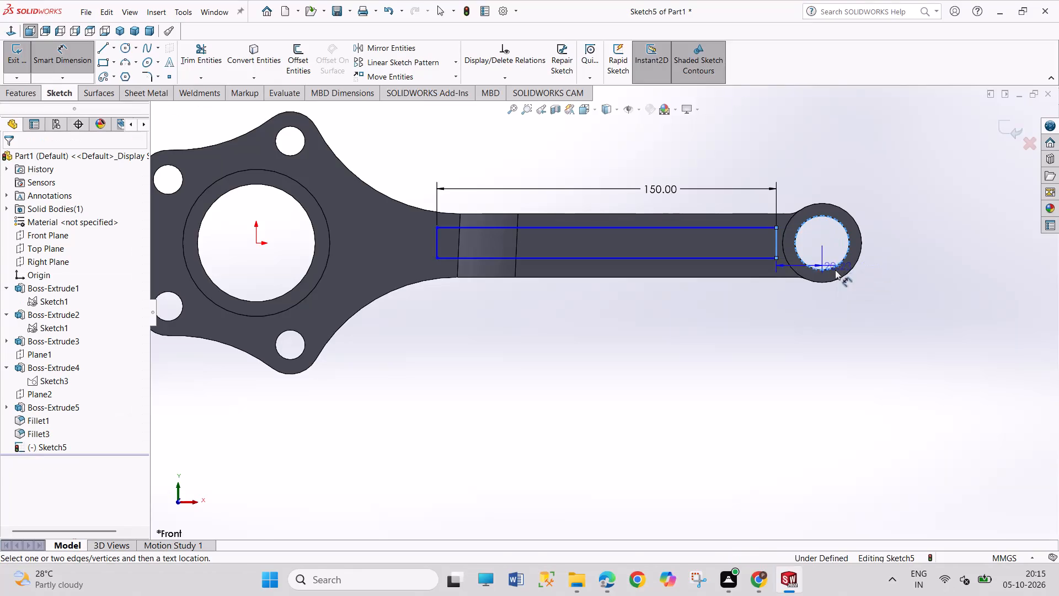
click(809, 331)
text(30)
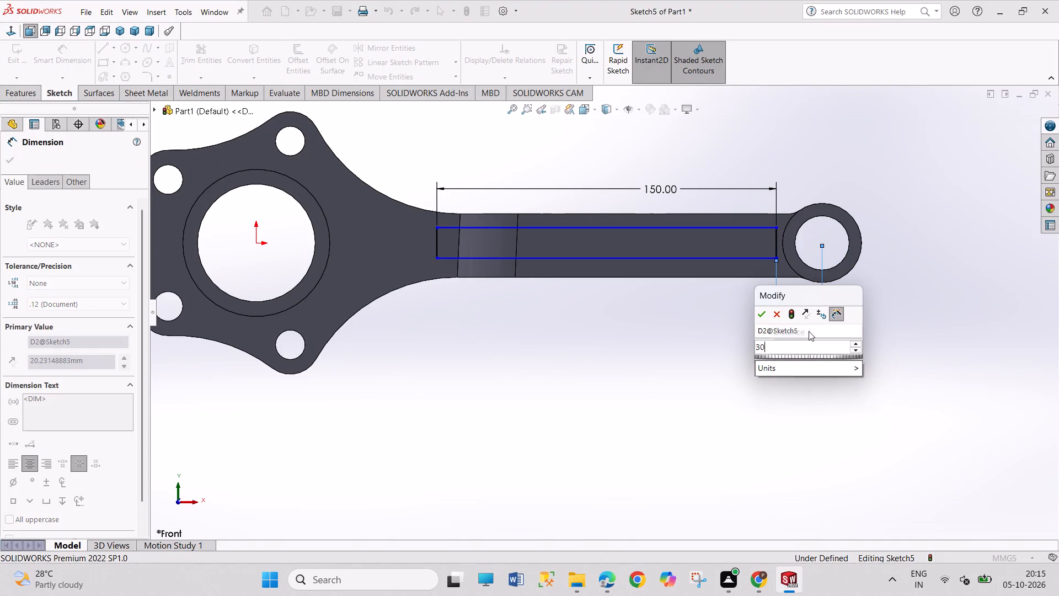
key(Return)
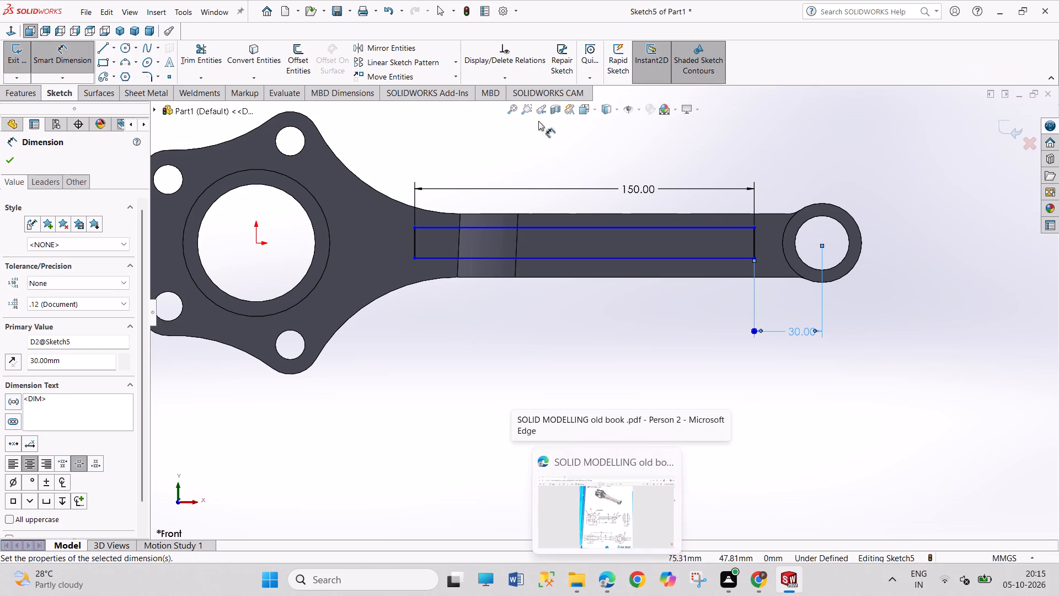
Dimension the rectangle's small-end side with a width of 8 mm.
click(752, 248)
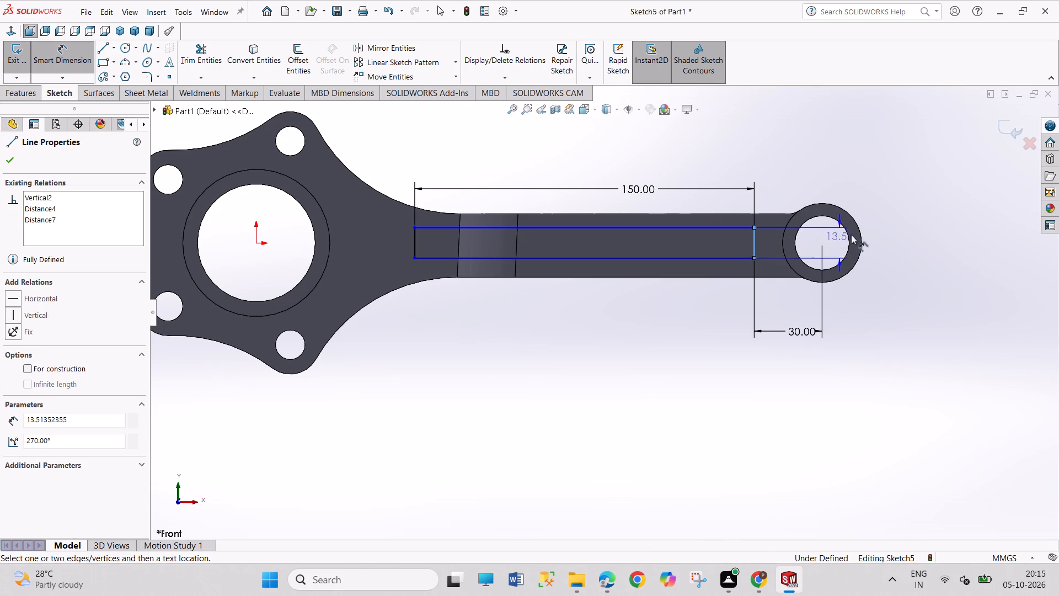
click(900, 209)
key(8)
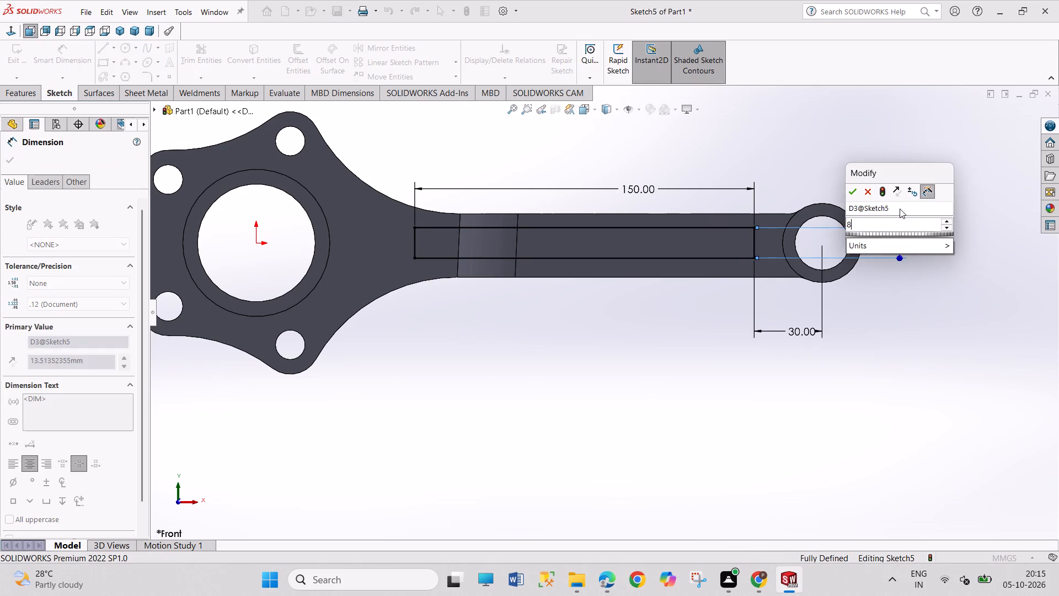
key(Return)
right_click(938, 314)
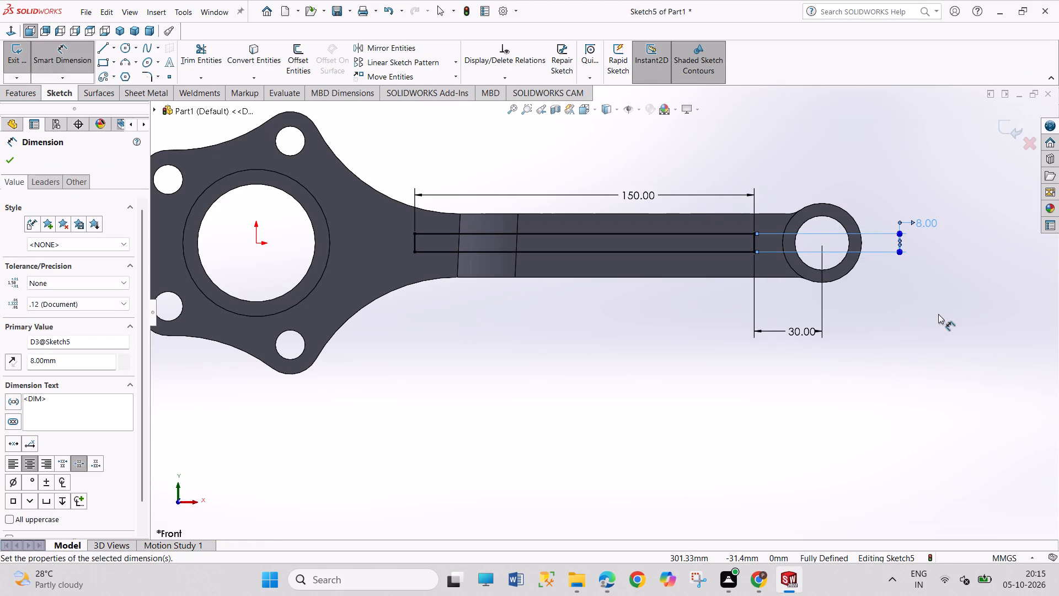
click(954, 350)
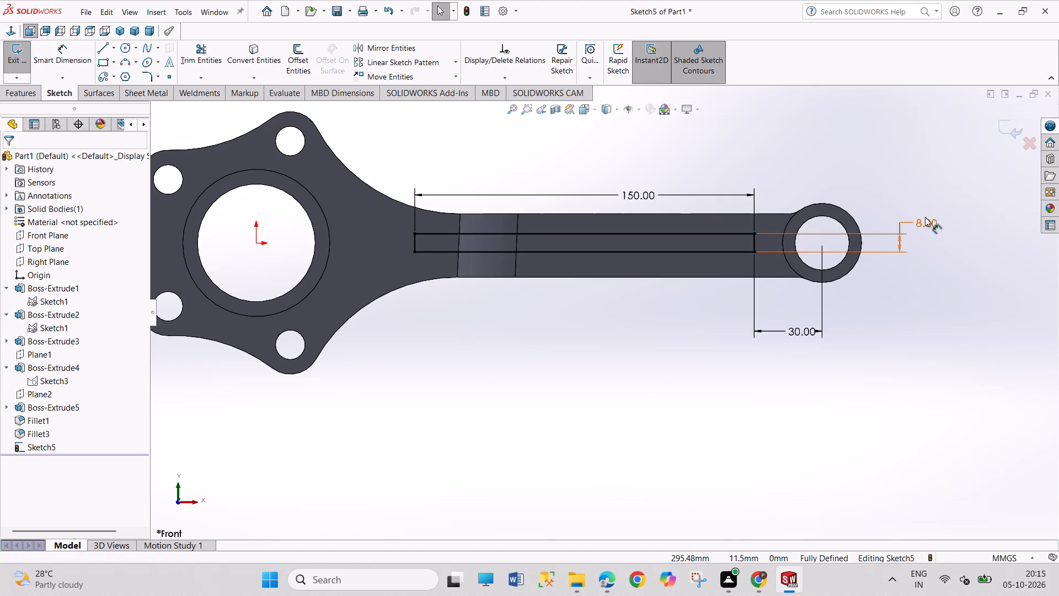
Set the rectangle's width dimension to 16 mm.
double_click(925, 217)
text(16)
key(Return)
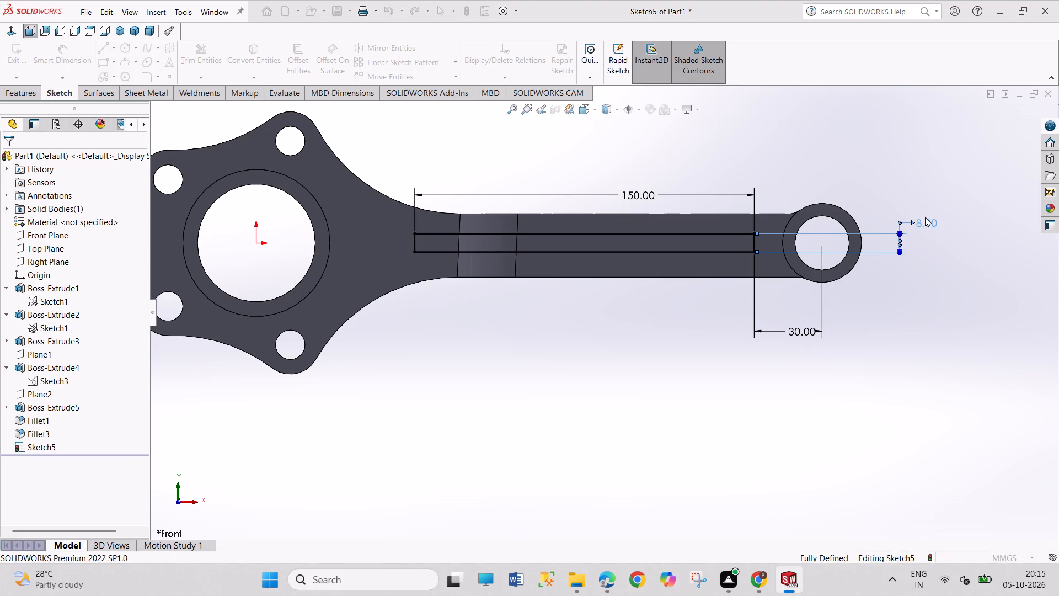
click(948, 356)
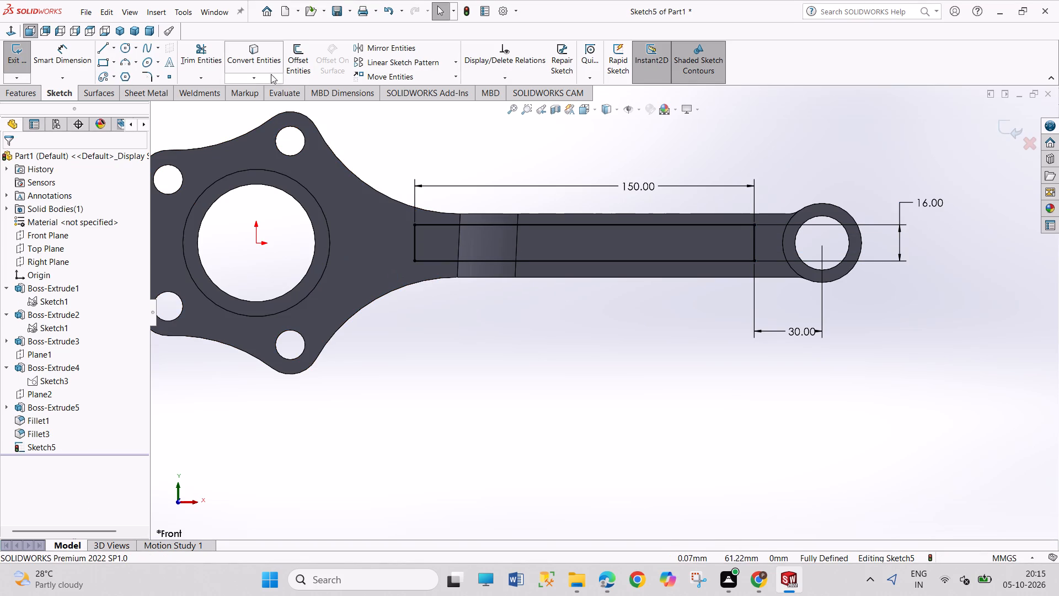
Draw a circle of radius 8 mm centred on the midpoint of the rectangle's small-end side, reaching its corner.
click(125, 50)
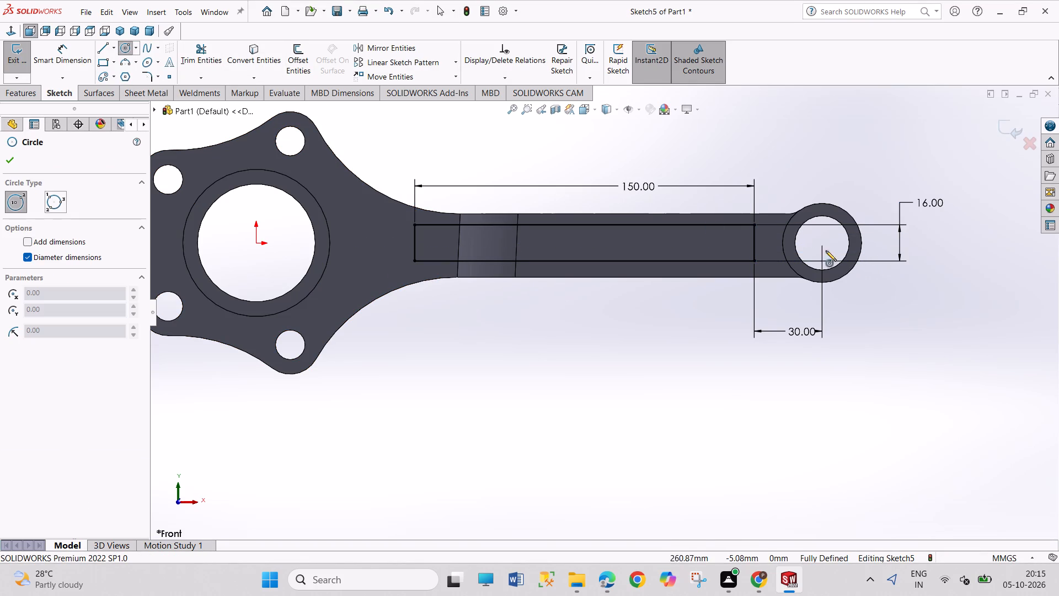
click(754, 246)
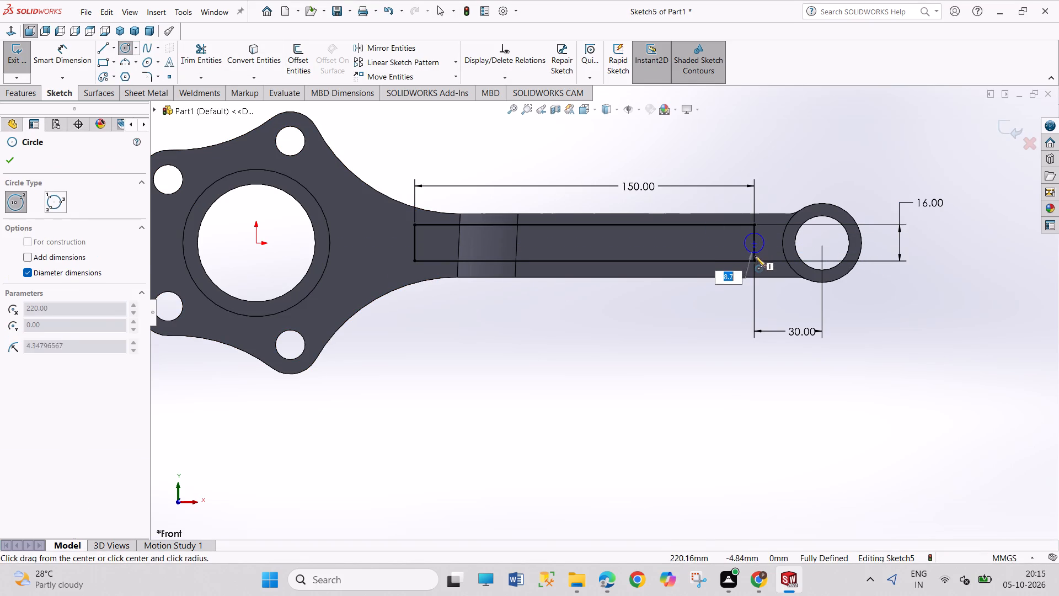
click(755, 260)
right_click(679, 355)
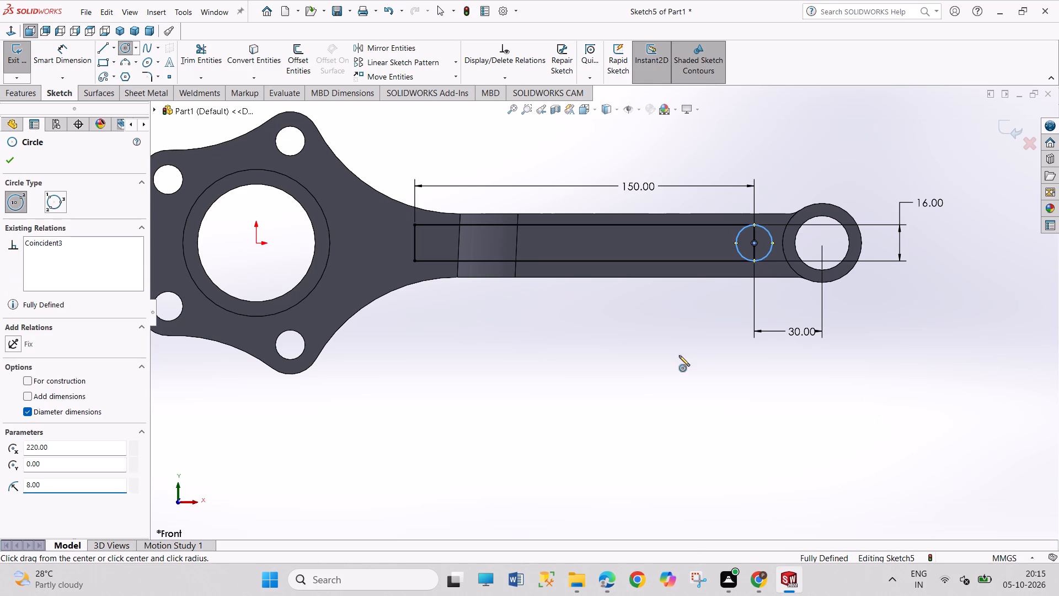
click(690, 368)
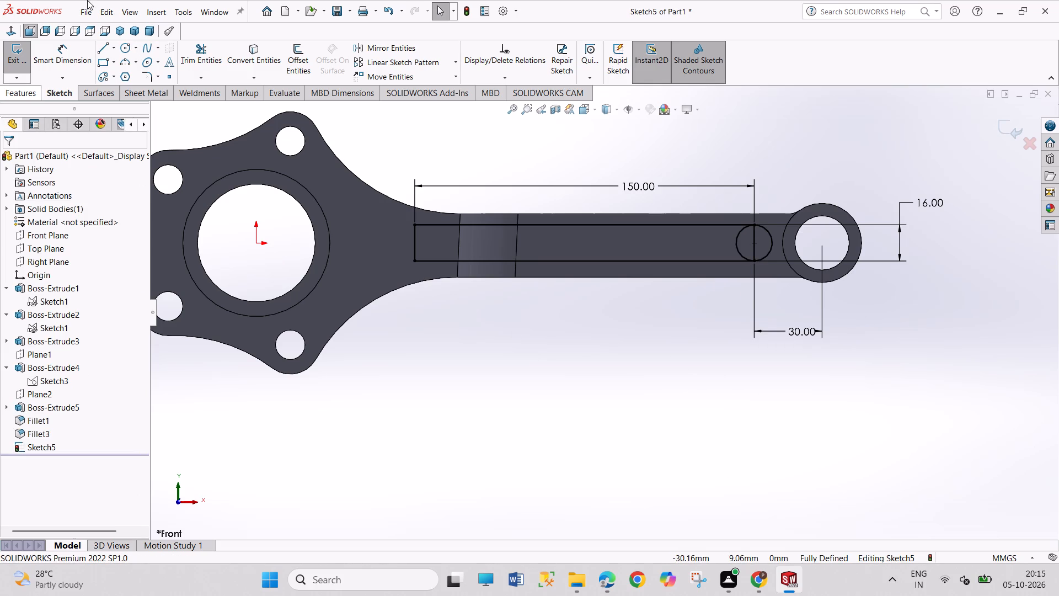
Draw a matching circle of radius 8 mm centred on the midpoint of the rectangle's big-end side.
click(126, 44)
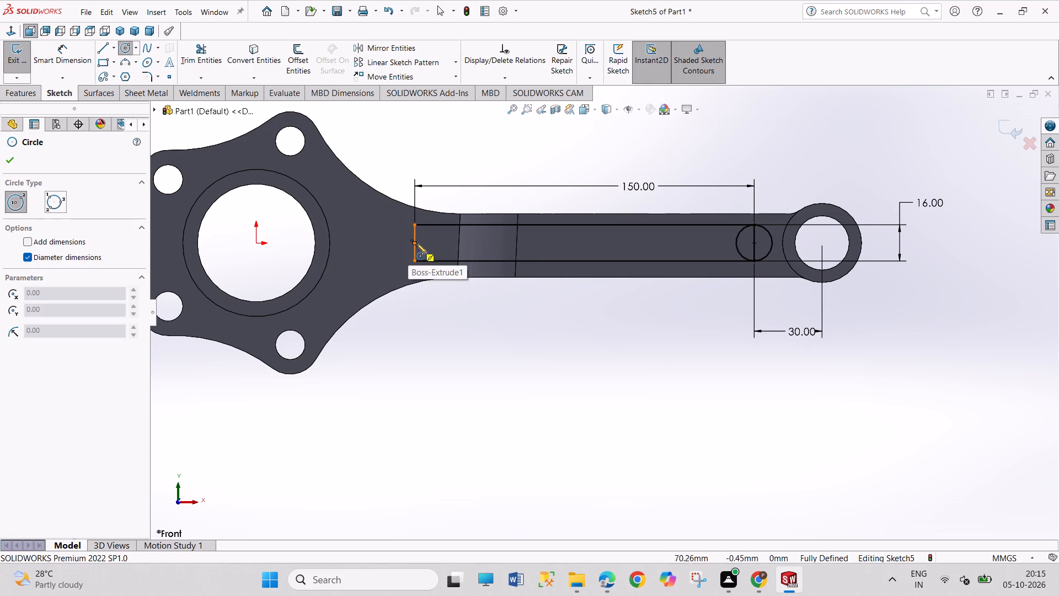
click(413, 242)
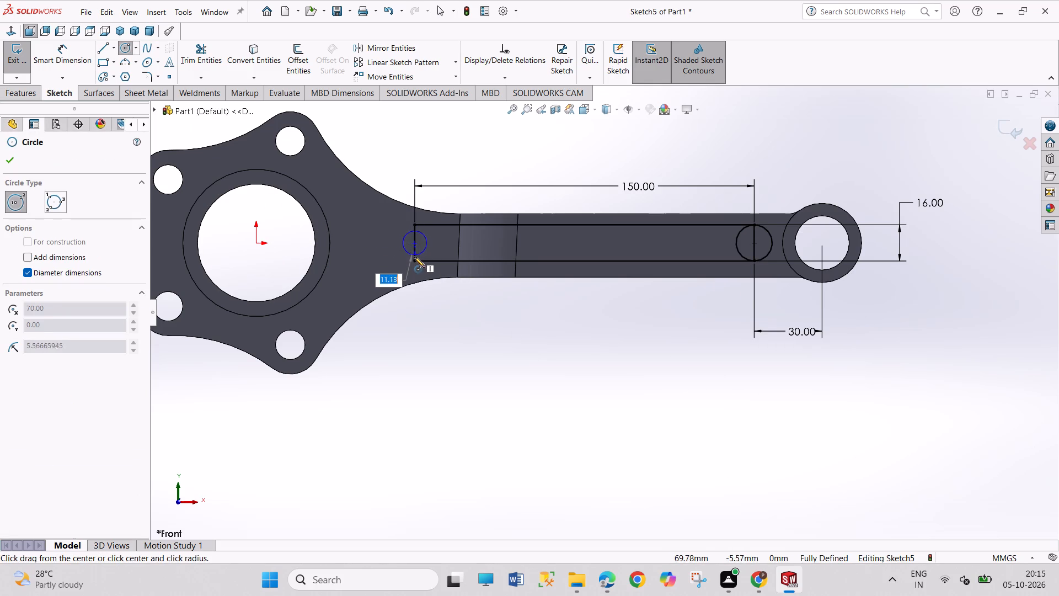
click(415, 260)
right_click(457, 135)
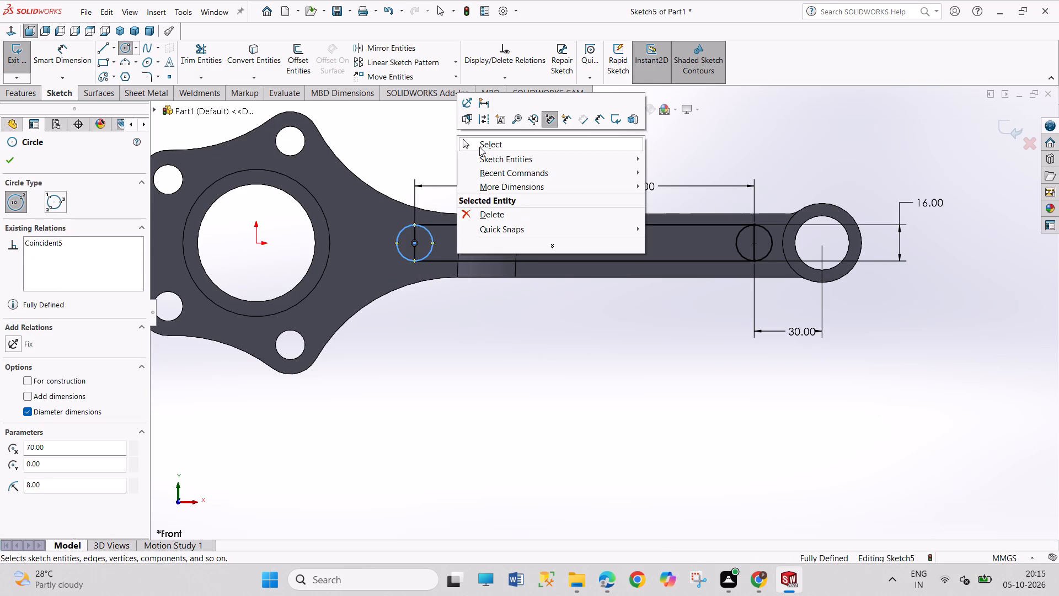
click(479, 147)
Trim the inner circle halves and both rectangle end sides to leave a rounded slot outline, and exit the sketch.
click(205, 58)
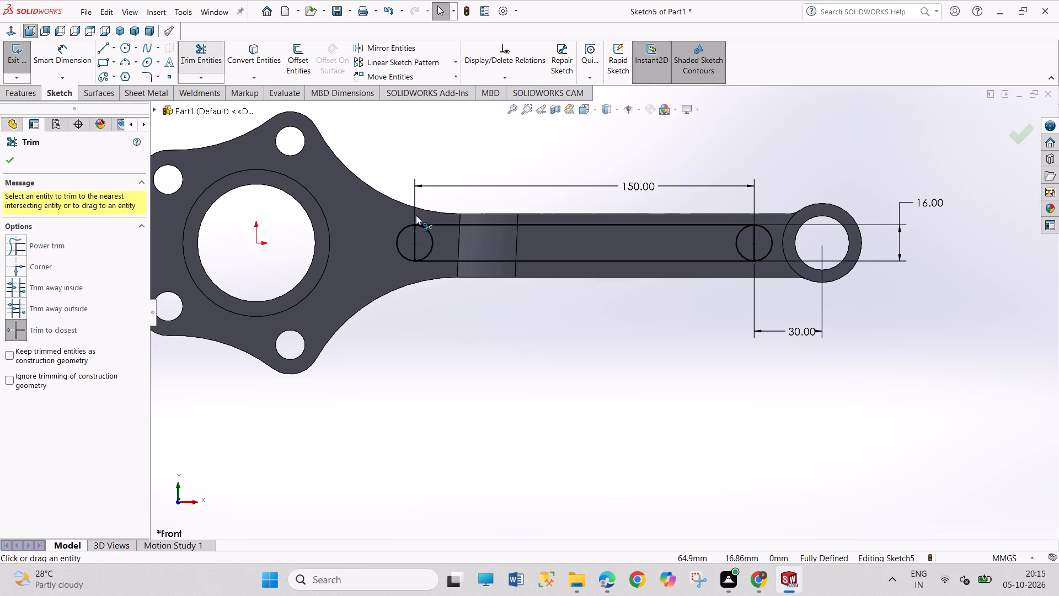
click(432, 247)
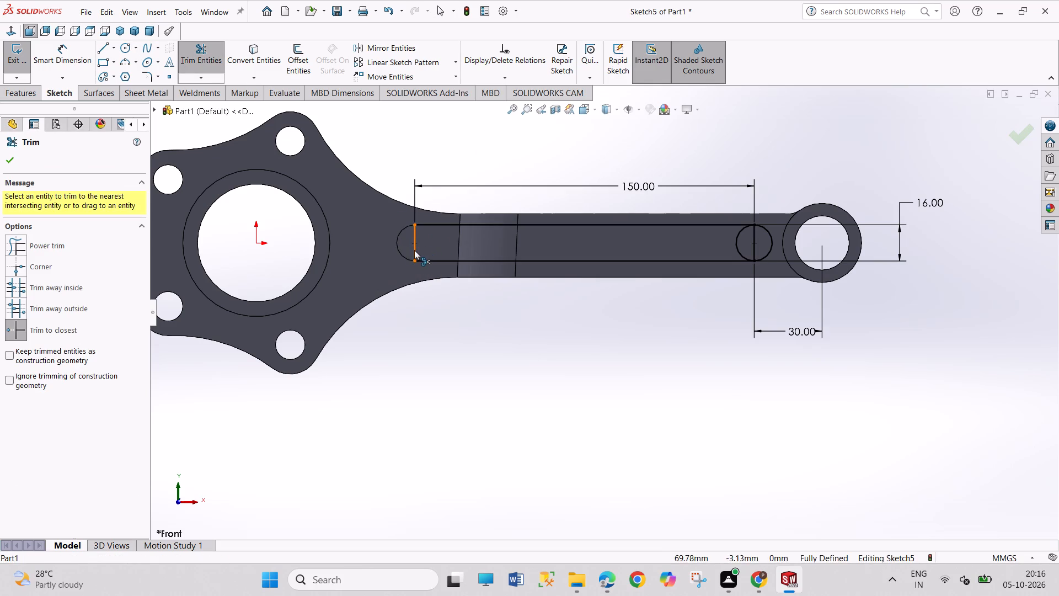
click(414, 250)
click(545, 296)
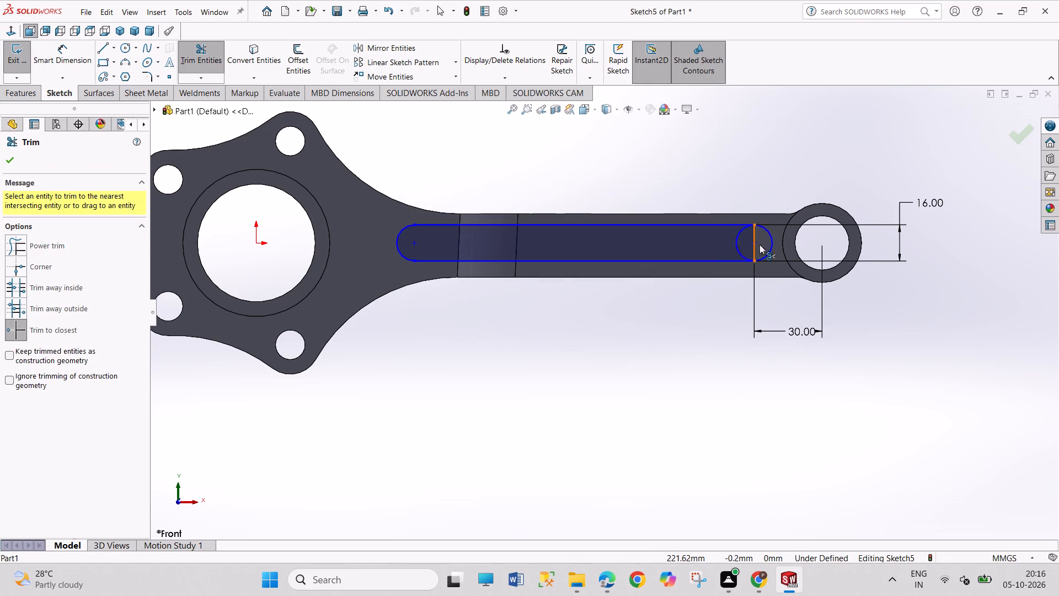
click(753, 248)
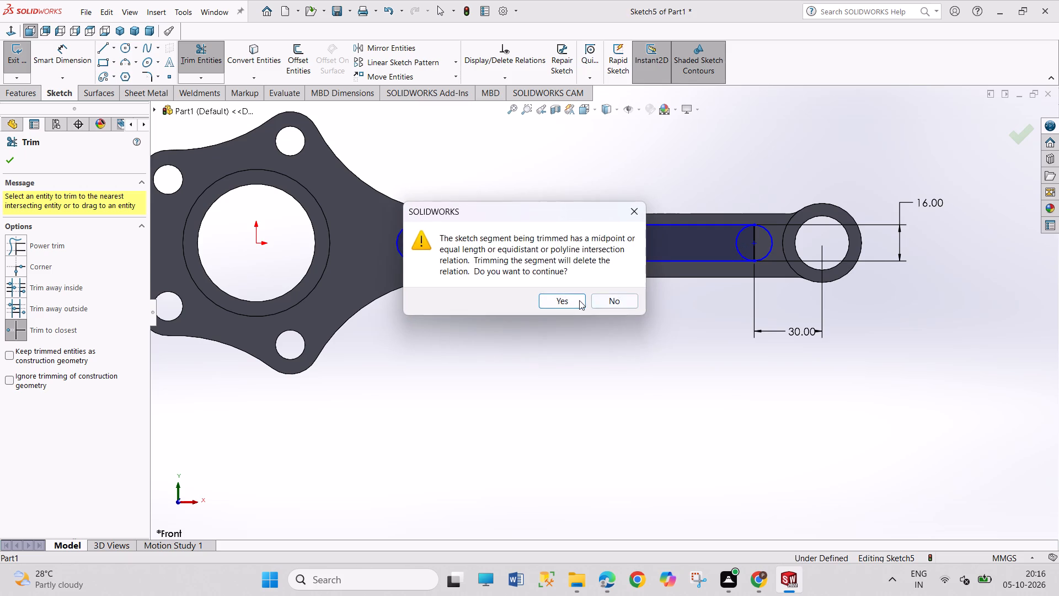
click(578, 300)
click(736, 249)
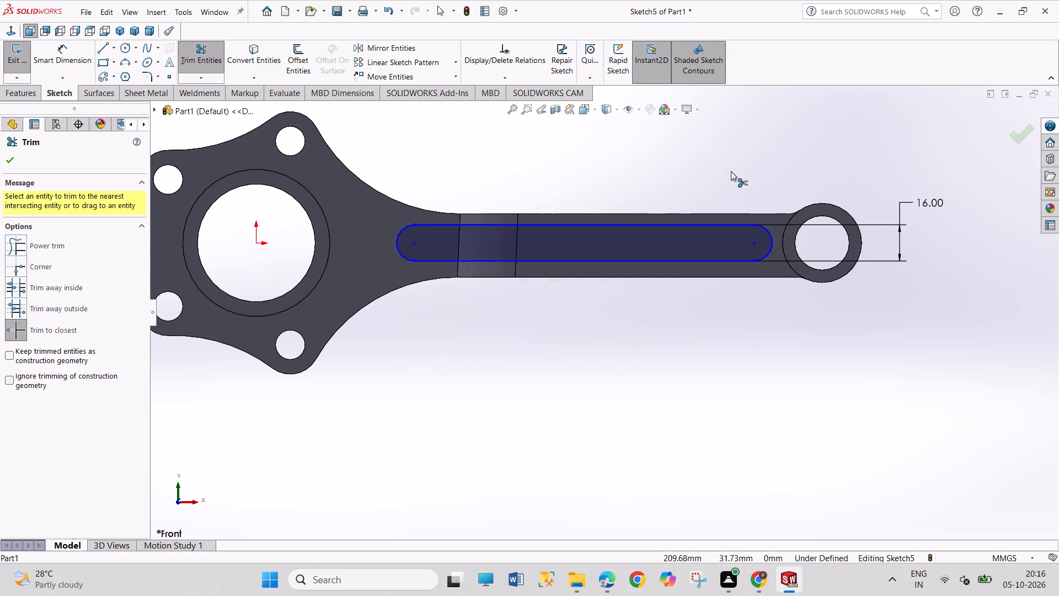
right_click(731, 171)
click(756, 208)
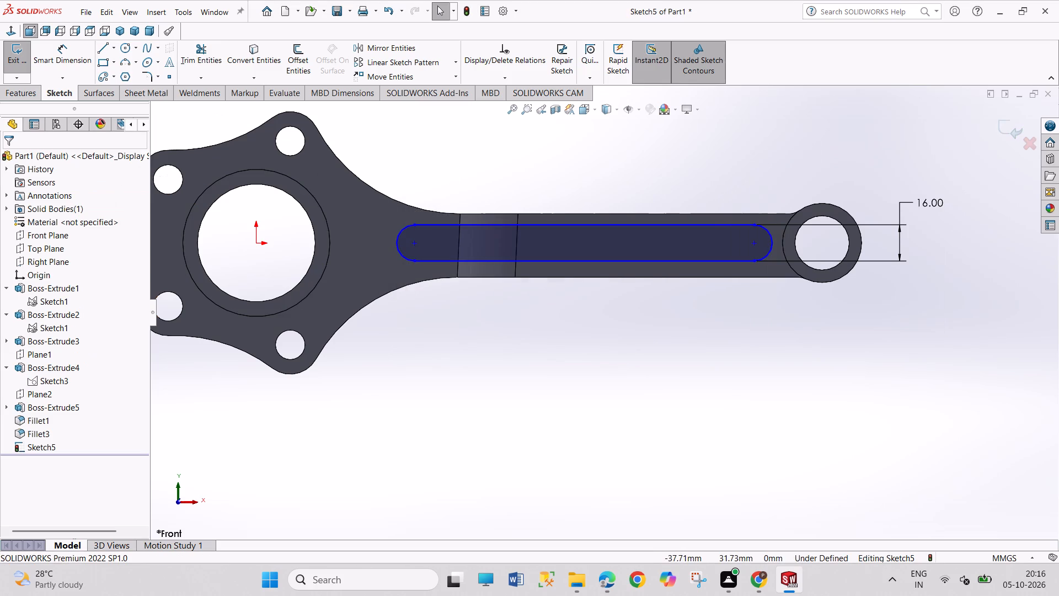
click(23, 60)
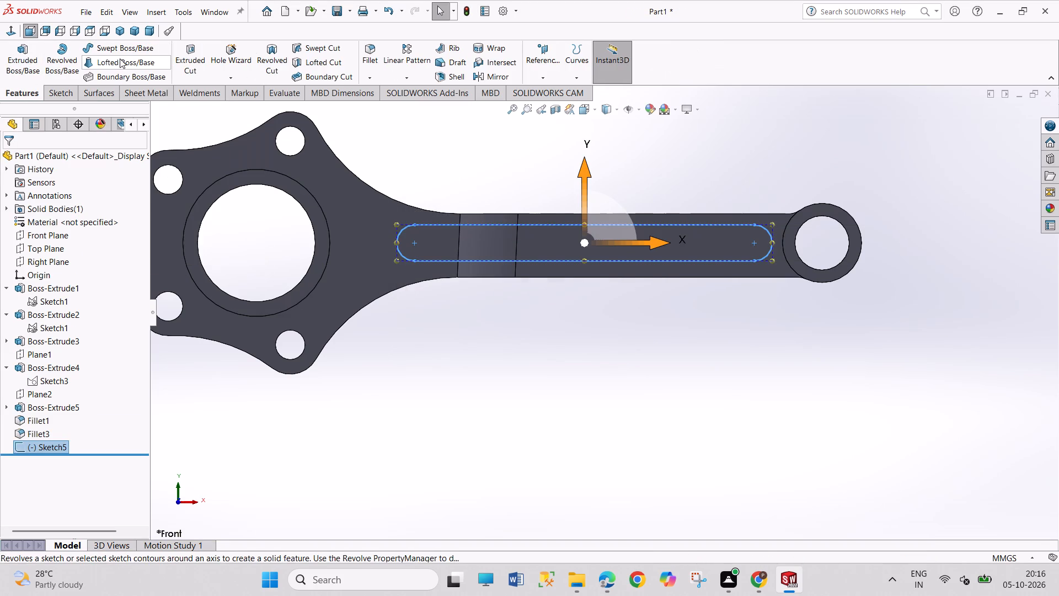
Cut-extrude the rounded slot sketch through the rod's shank using Mid Plane with a depth of 67 mm.
click(189, 62)
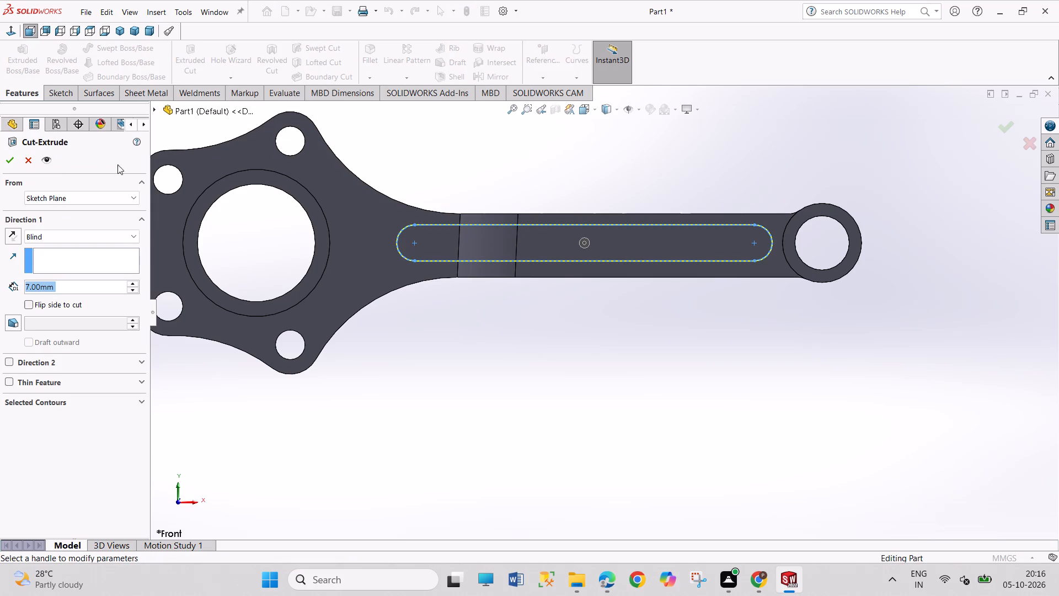
click(119, 33)
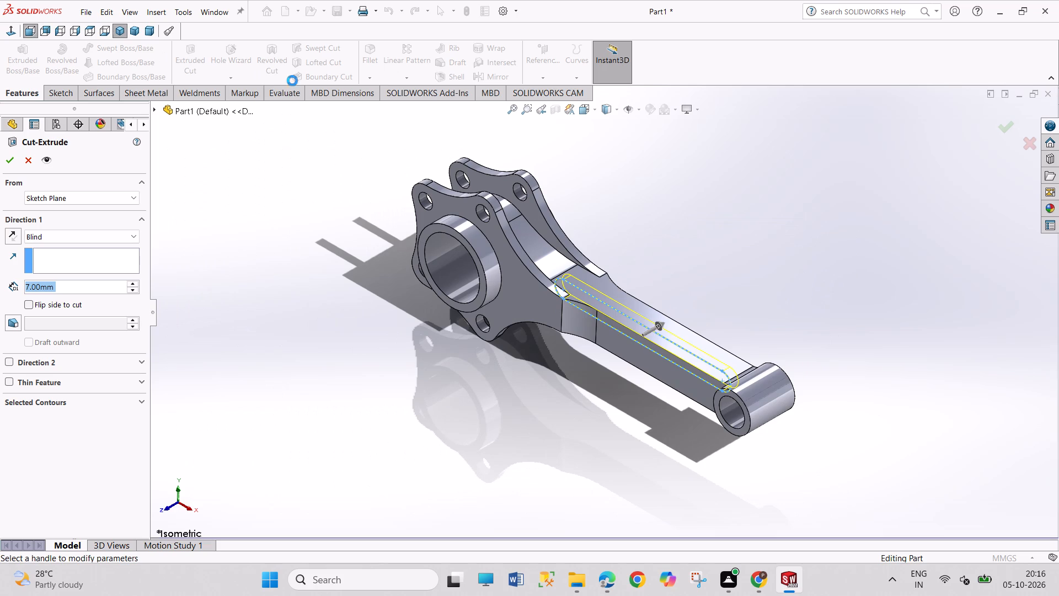
click(94, 236)
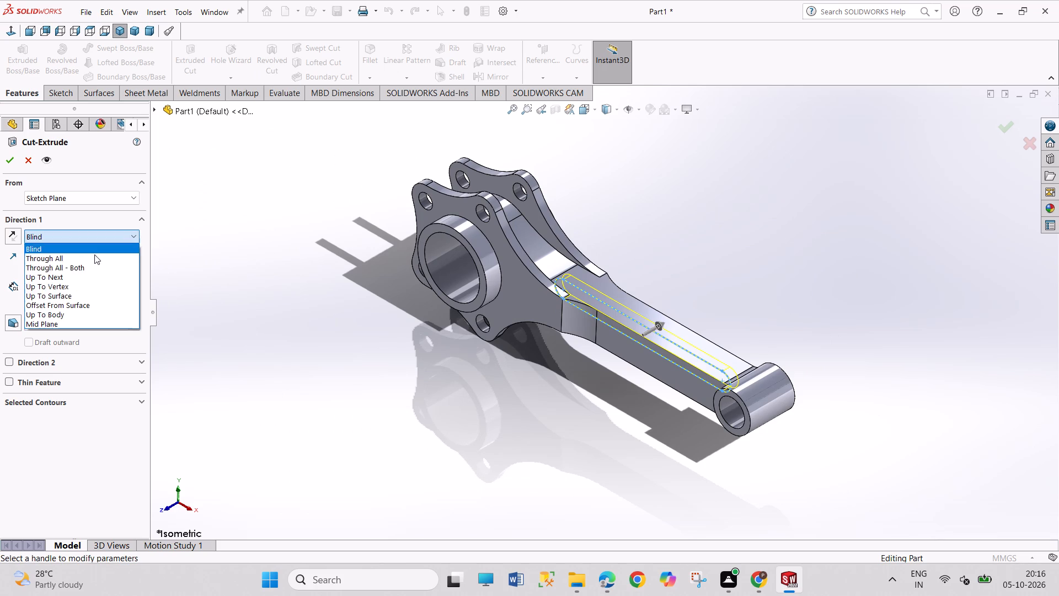
click(98, 321)
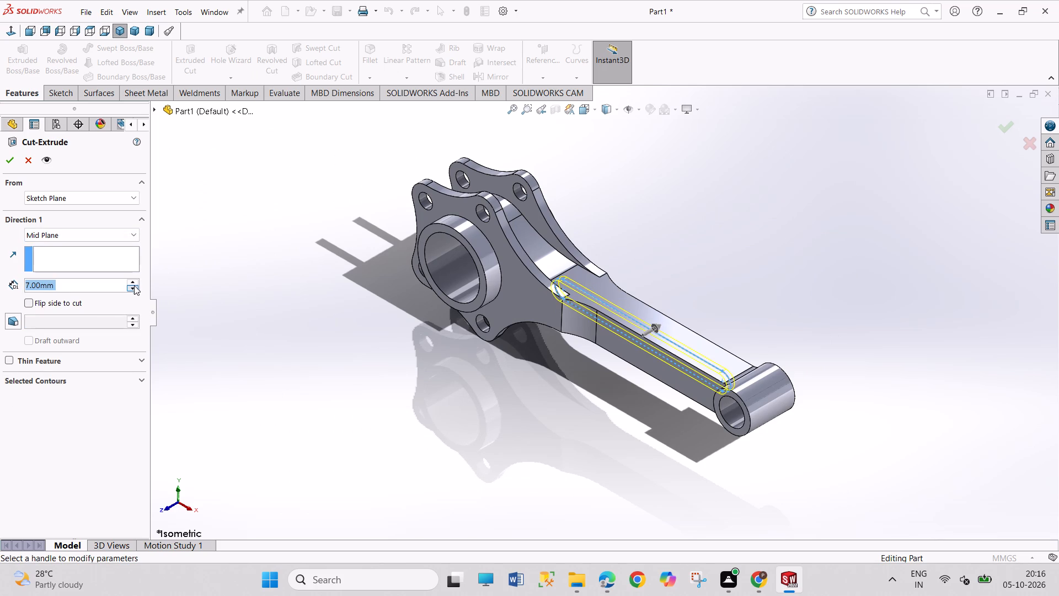
click(133, 283)
click(133, 283)
click(133, 283)
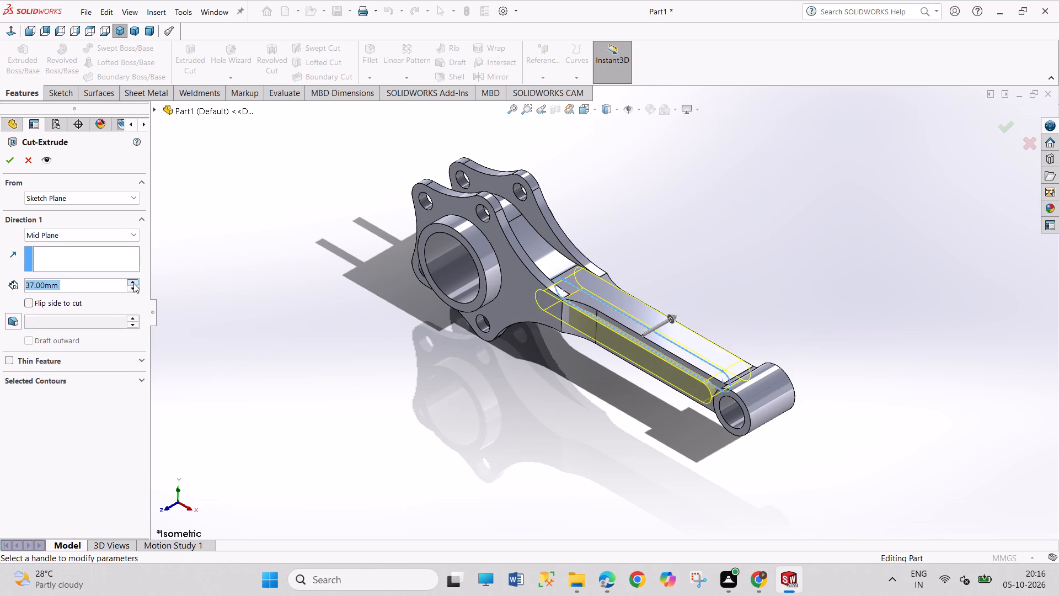
click(133, 283)
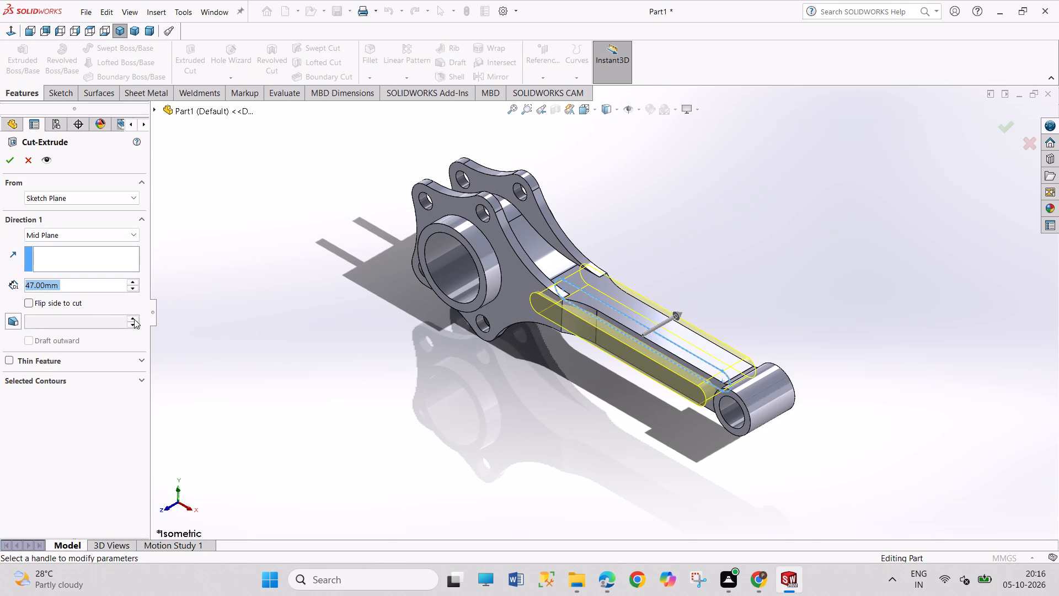
click(131, 289)
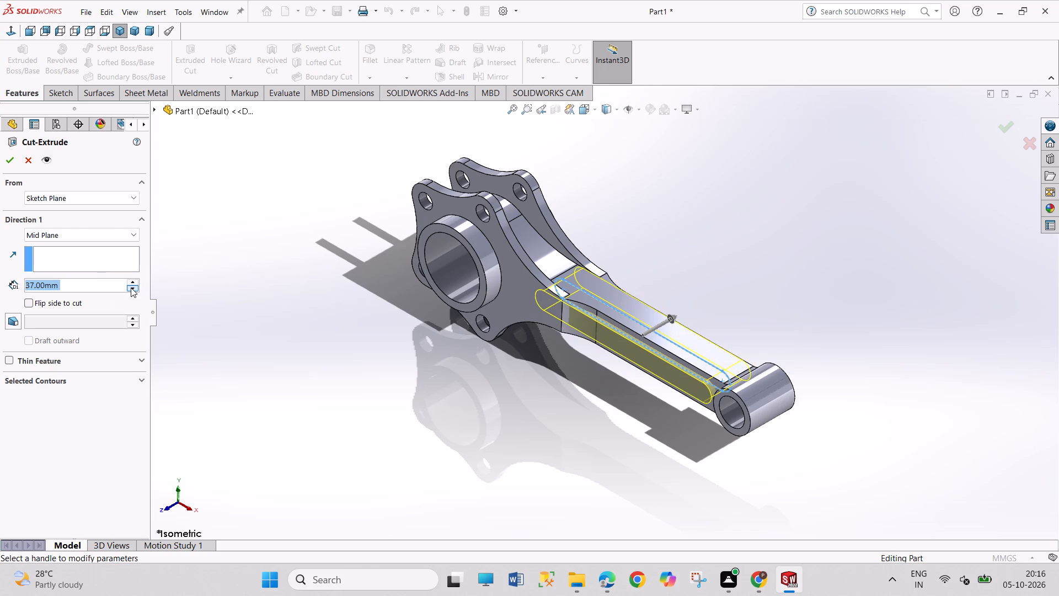
click(131, 288)
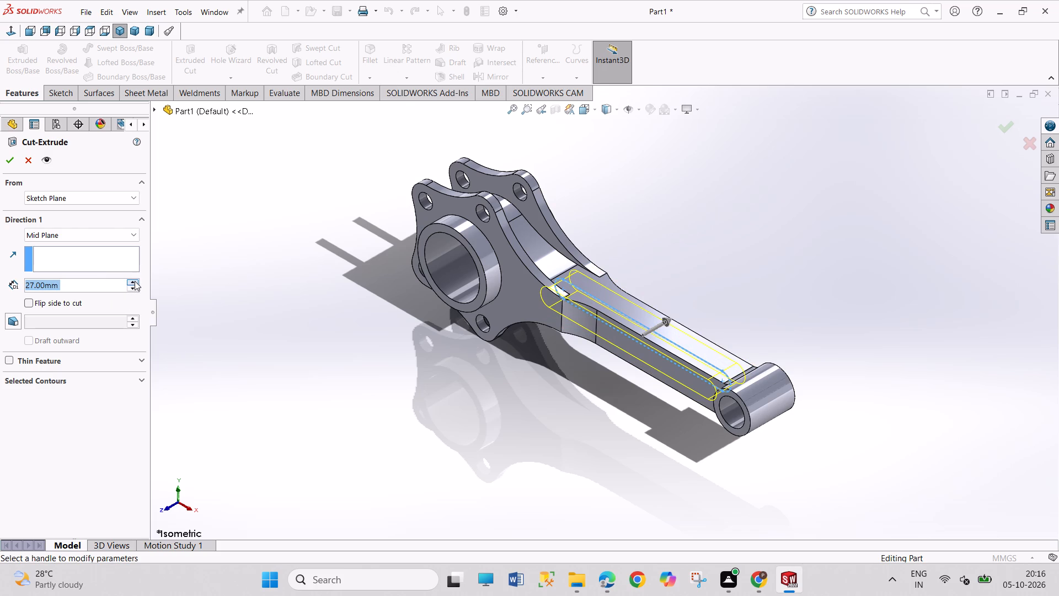
click(135, 281)
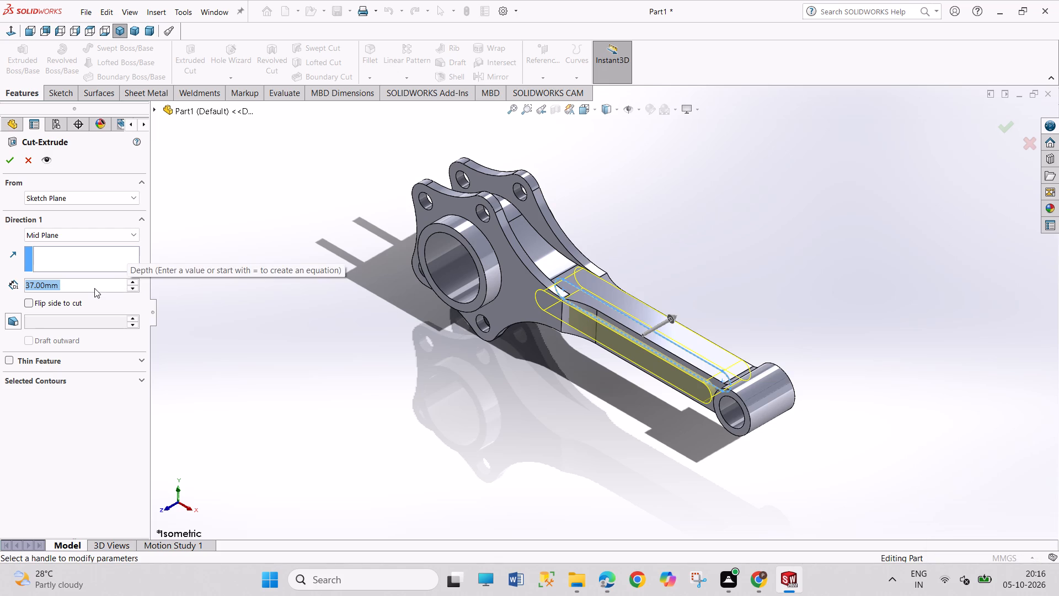
click(131, 280)
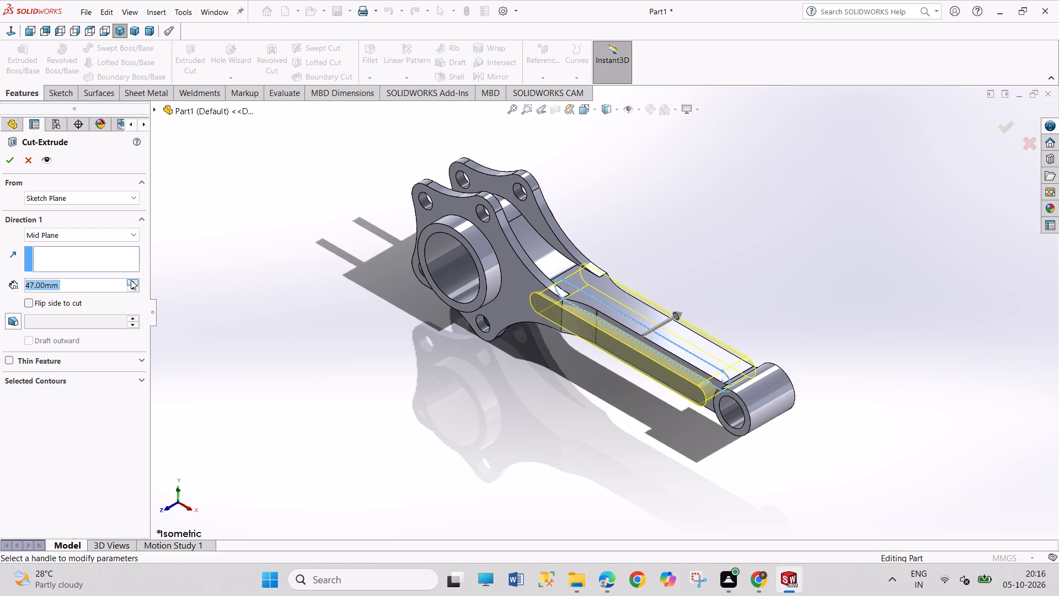
click(131, 280)
click(131, 280)
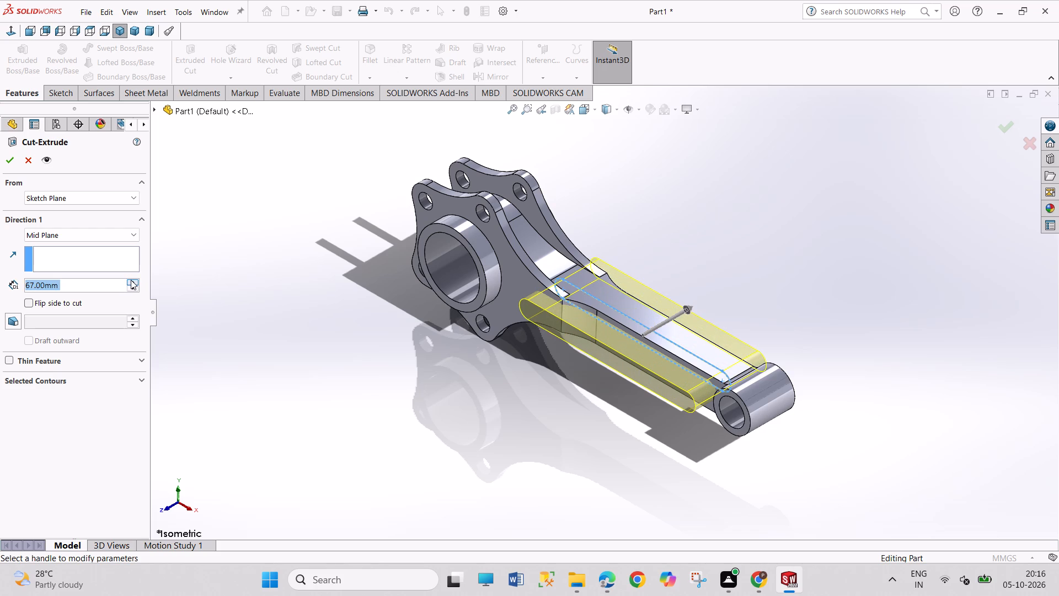
click(131, 280)
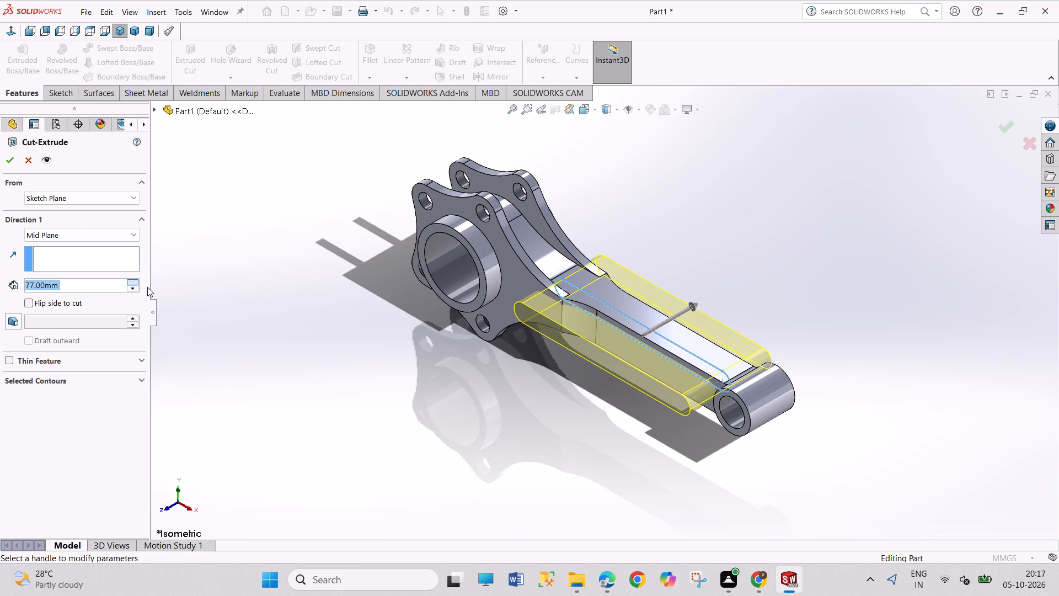
double_click(134, 286)
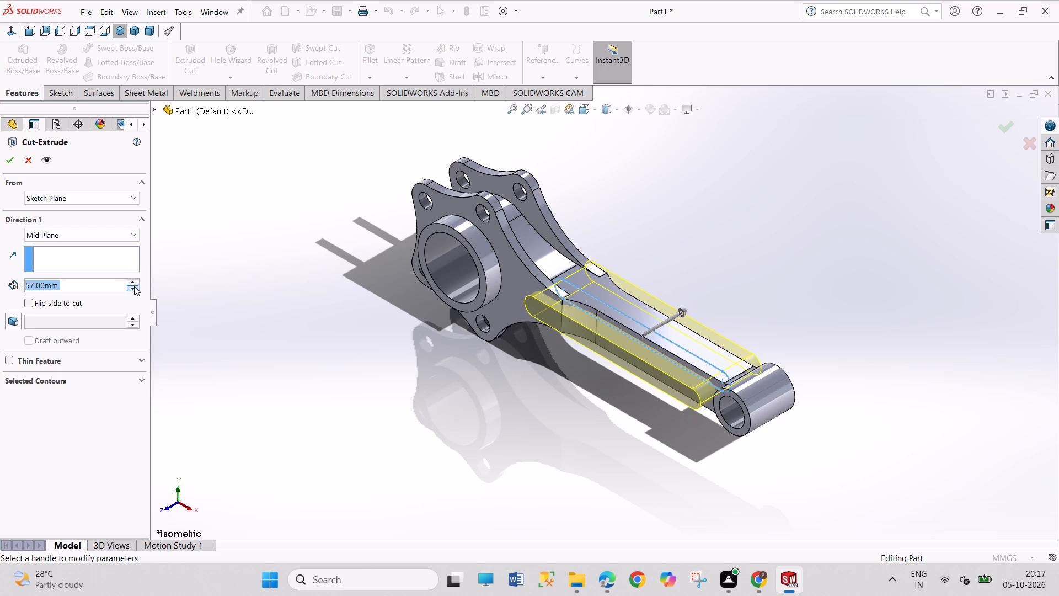
click(134, 280)
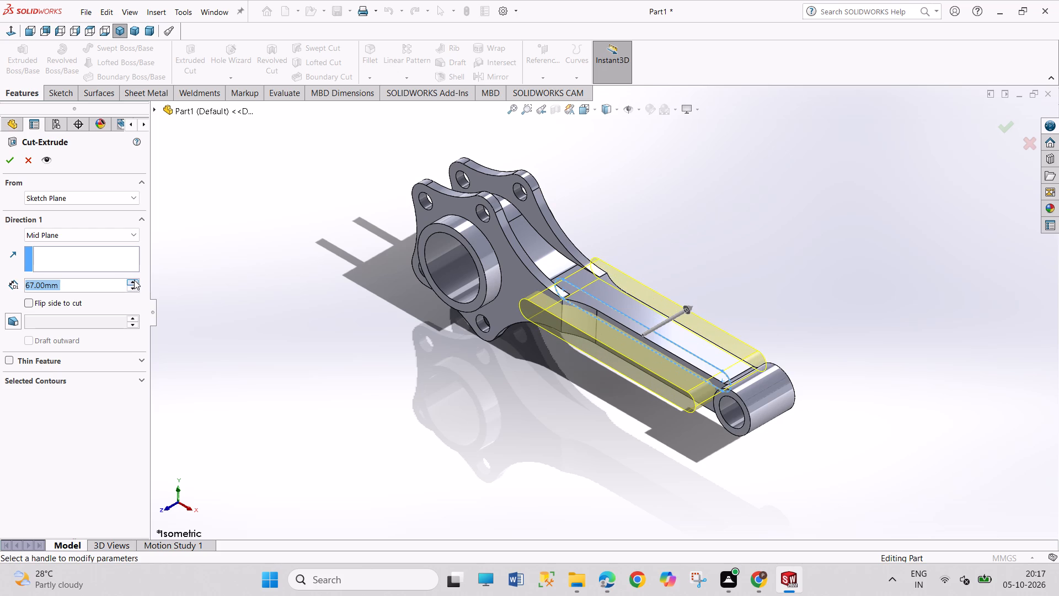
click(9, 163)
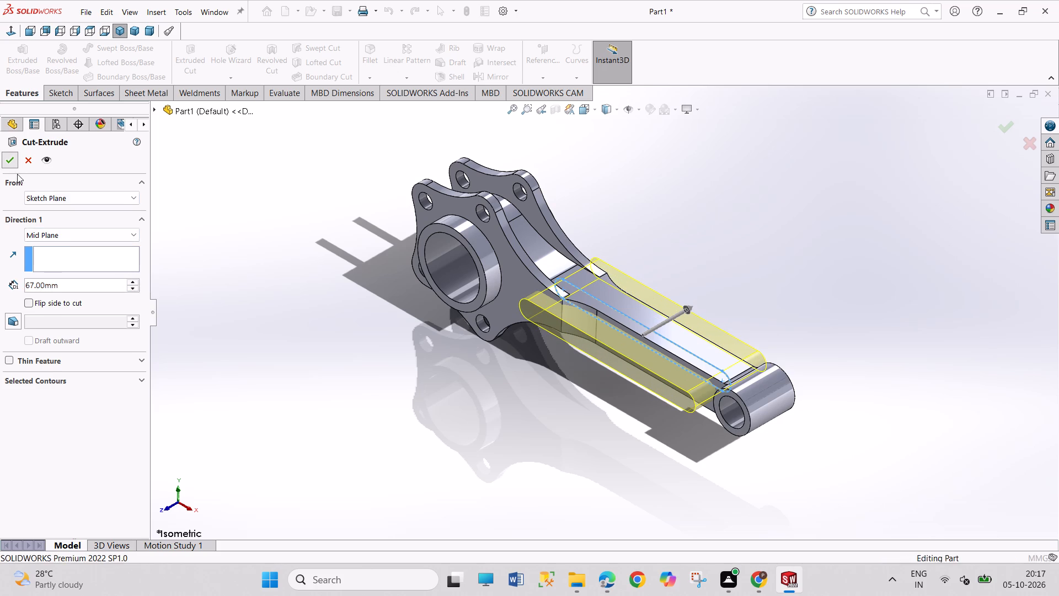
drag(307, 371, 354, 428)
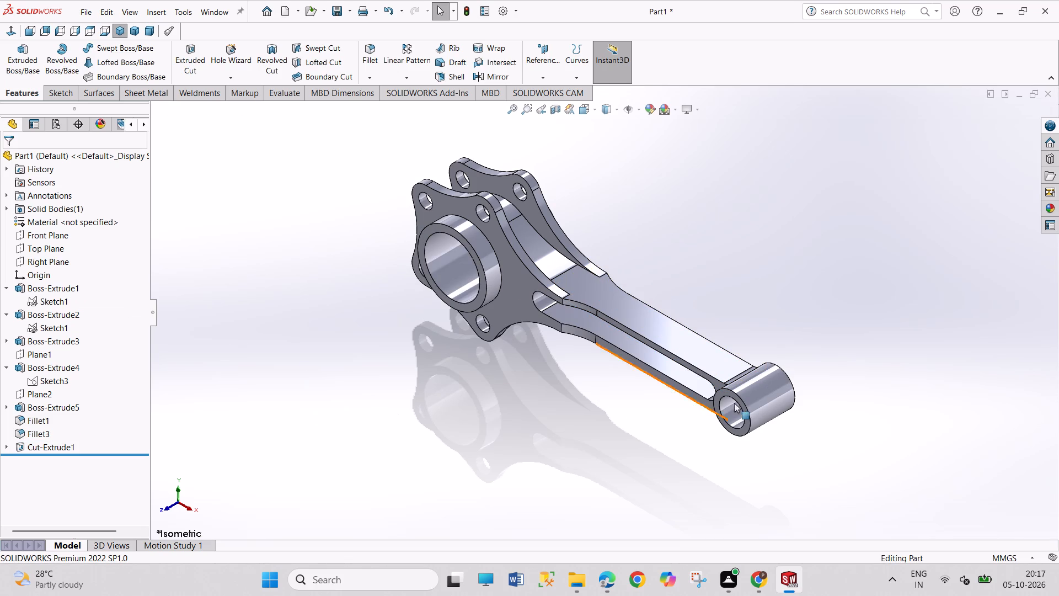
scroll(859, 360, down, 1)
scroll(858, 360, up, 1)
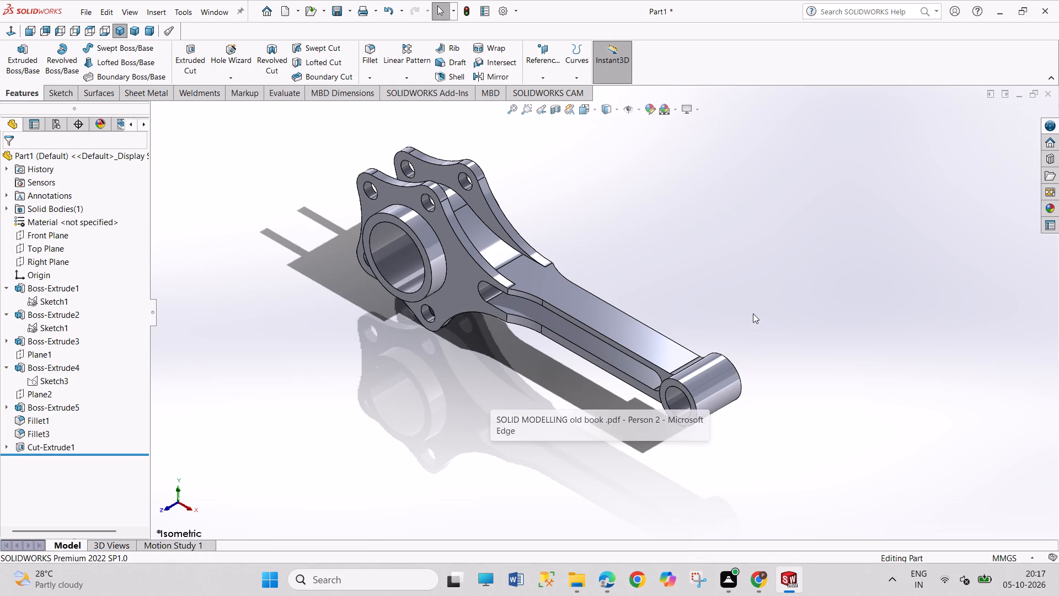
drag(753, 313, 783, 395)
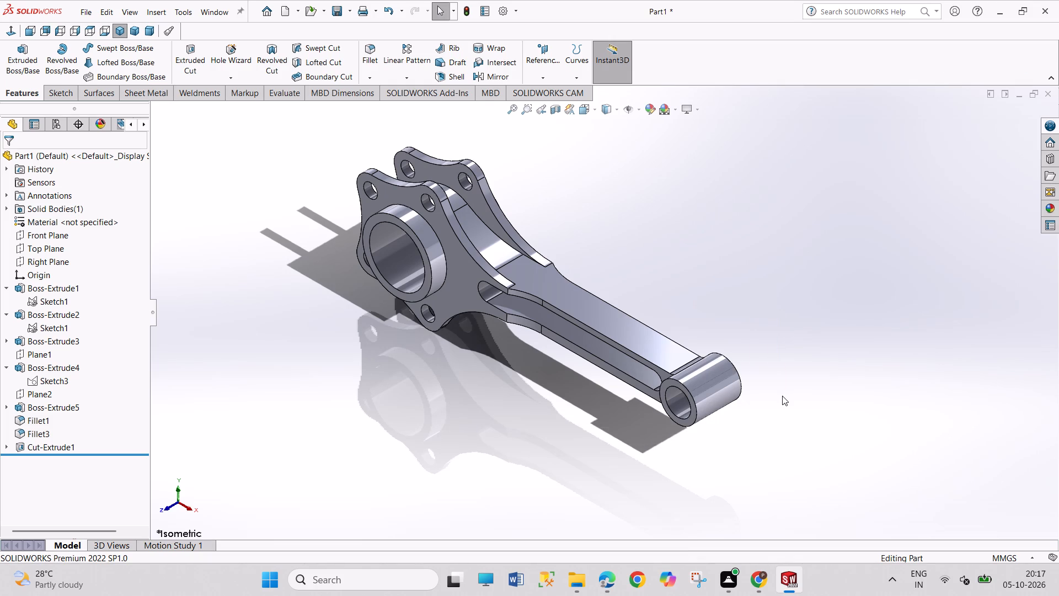
Save the part as CONNECTING ROD1 in the proposed folder.
key(ctrl+s)
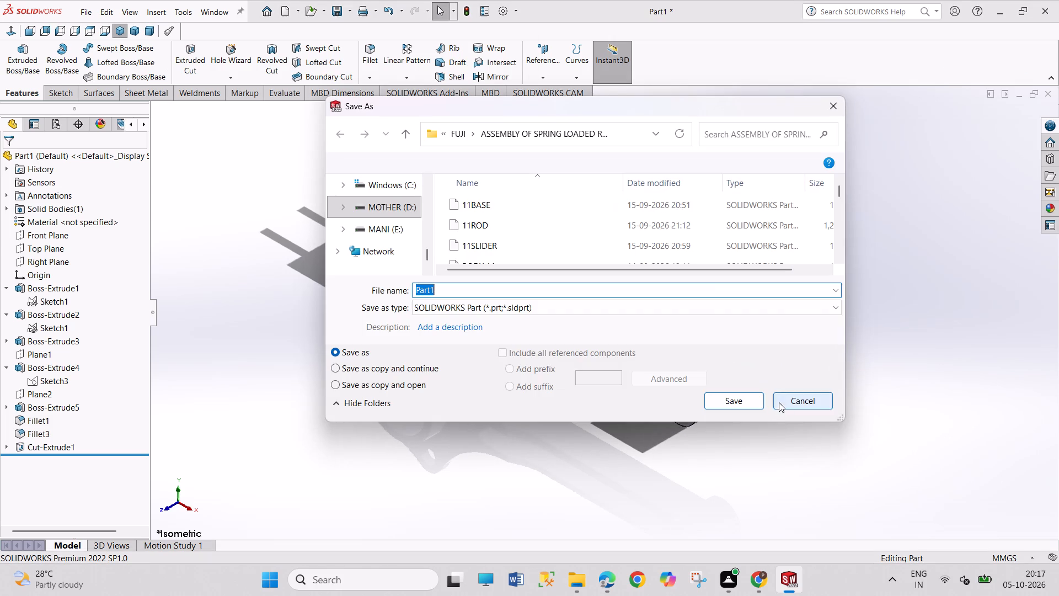
text(CO)
text(NNECTI)
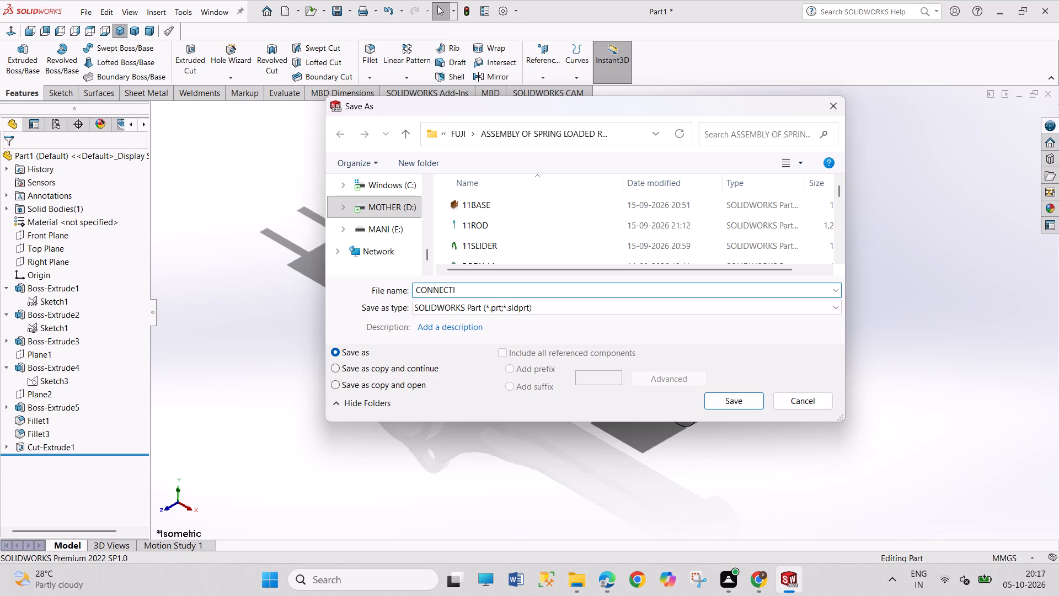
text(NG)
key(space)
key(r)
text(OD)
key(1)
key(Return)
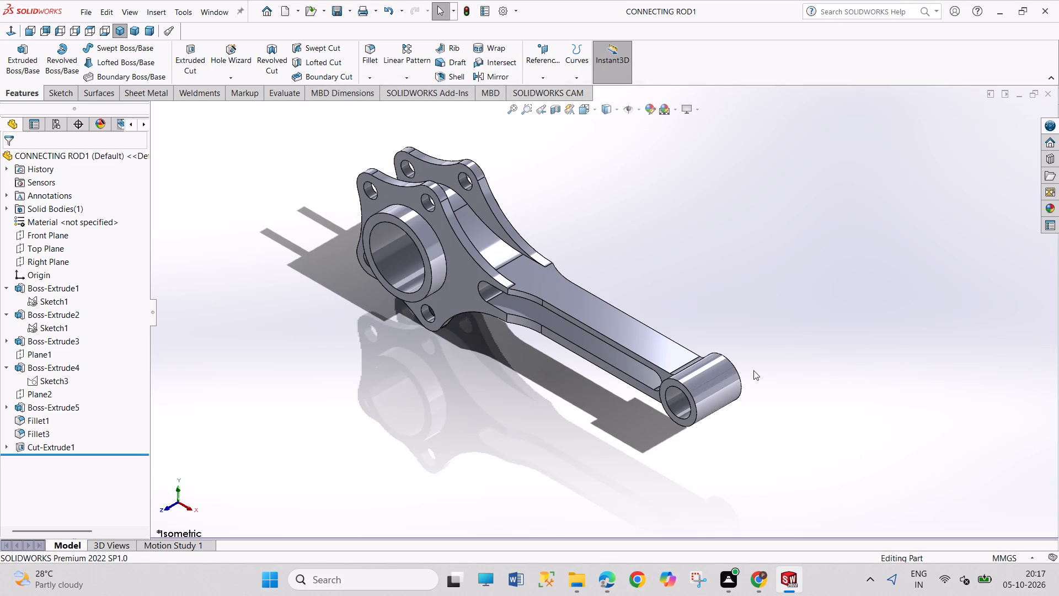
Create a new drawing document with the standard A4 (ANSI) Landscape sheet format.
key(ctrl+n)
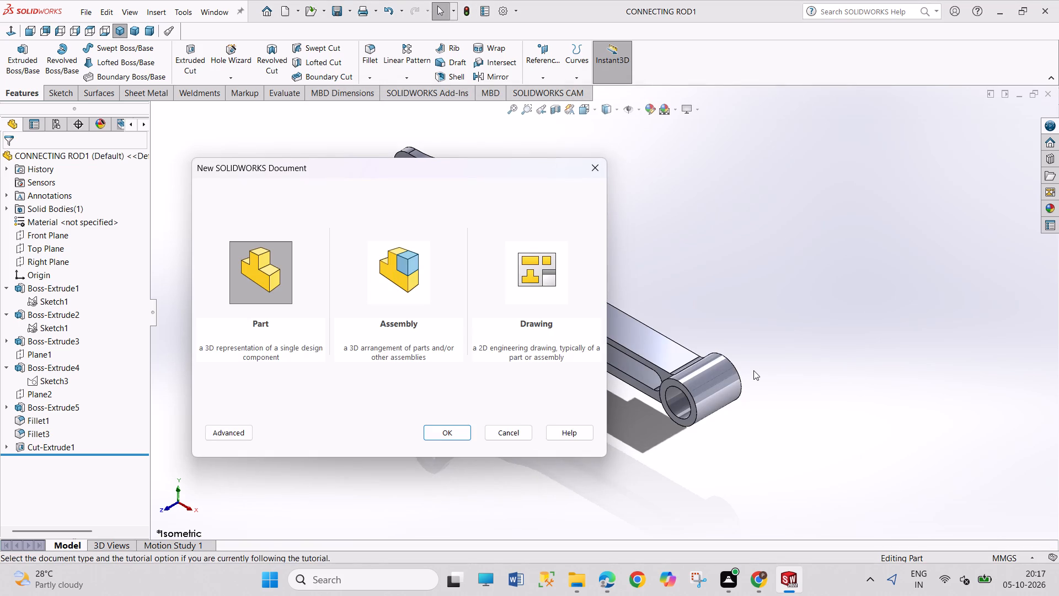
key(Right)
key(Right)
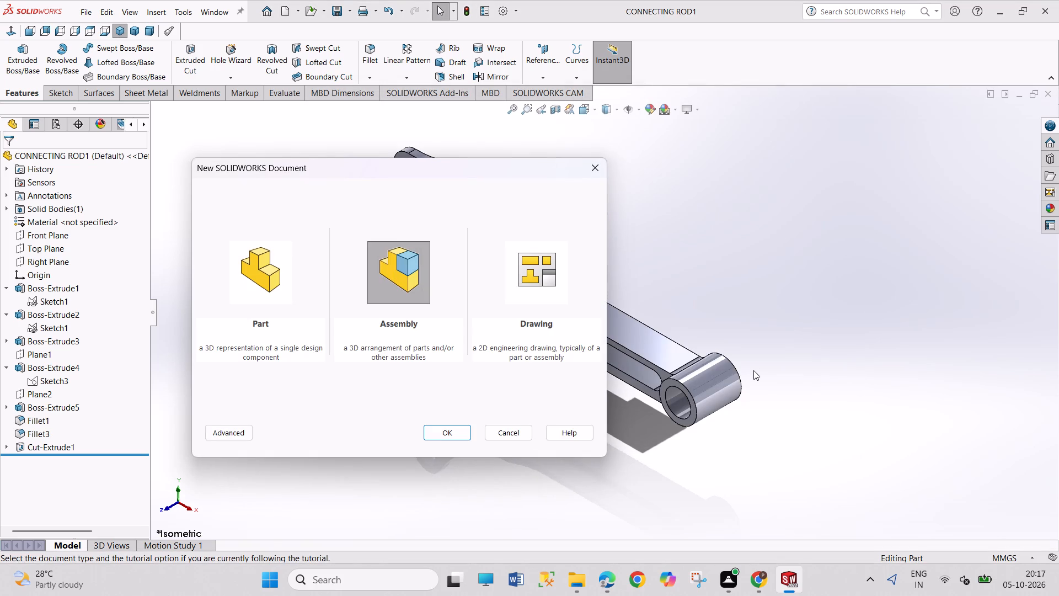
key(Return)
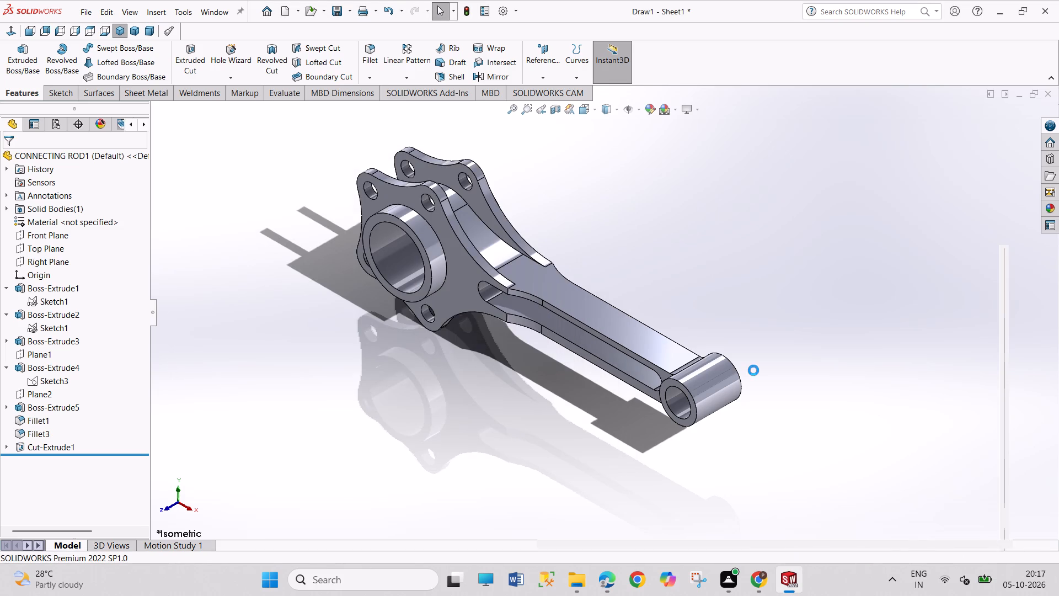
scroll(455, 283, down, 5)
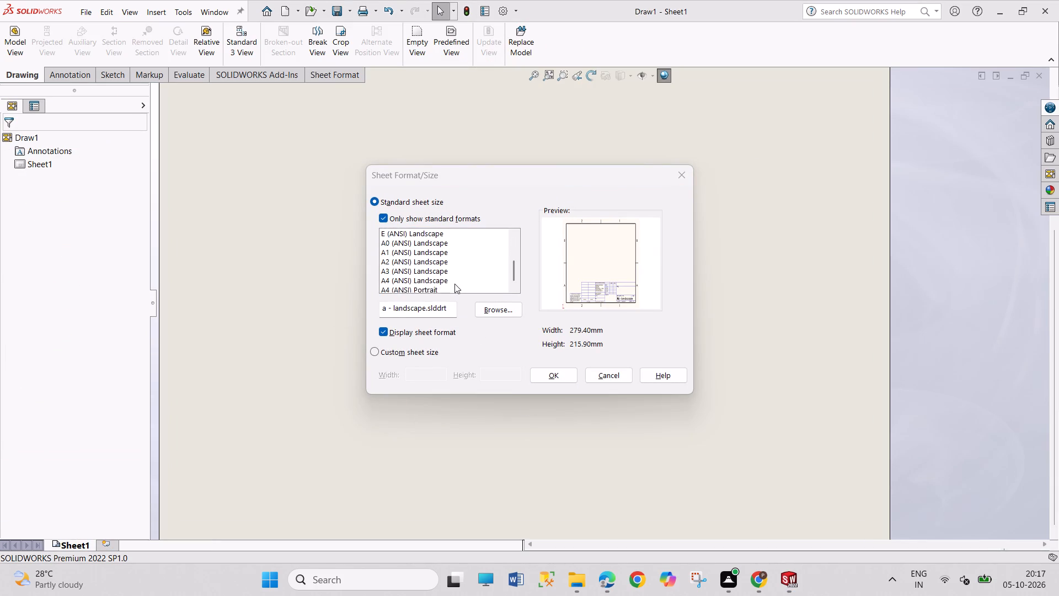
click(463, 271)
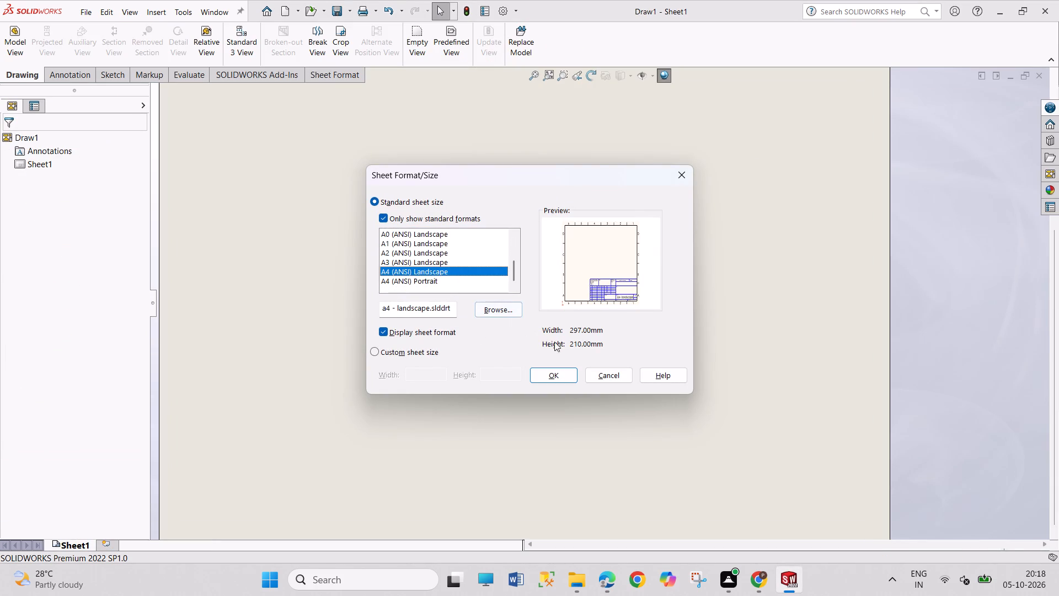
click(573, 371)
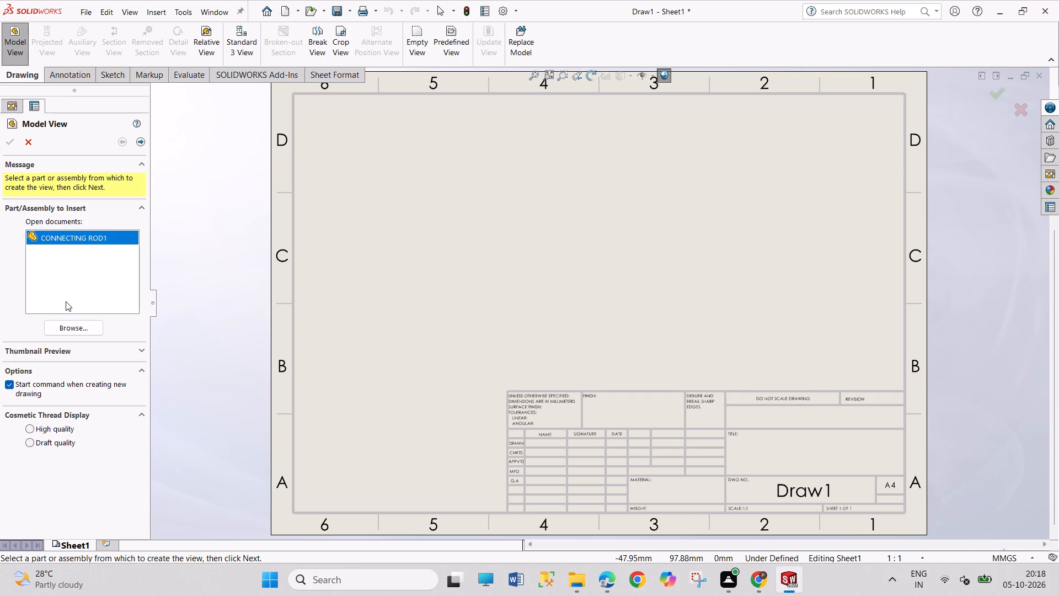
Place a front view of CONNECTING ROD1 in the sheet's upper area at a custom scale of 1:3, with preview enabled.
double_click(85, 242)
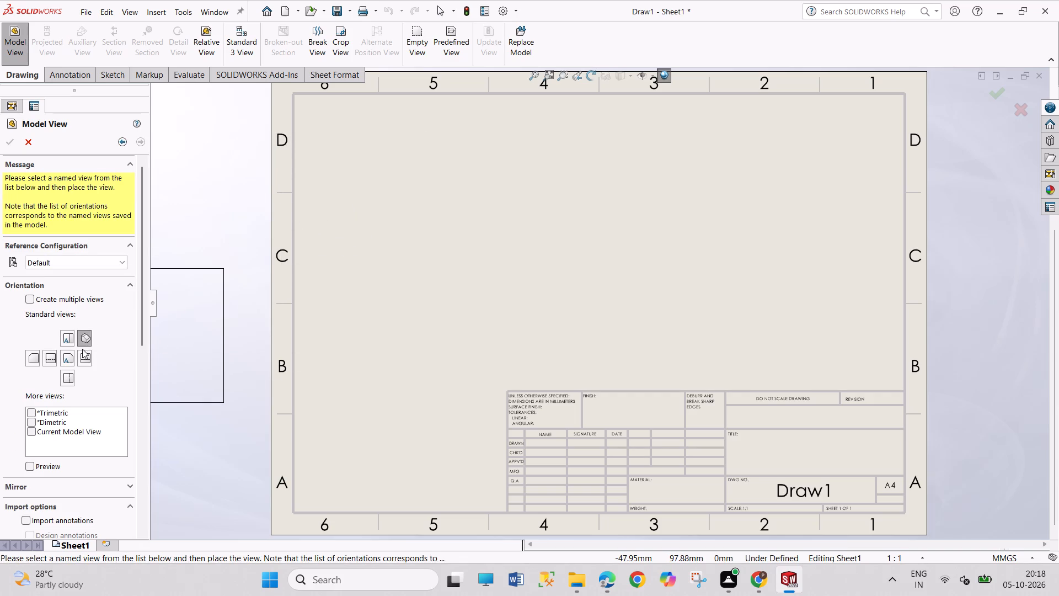
click(67, 340)
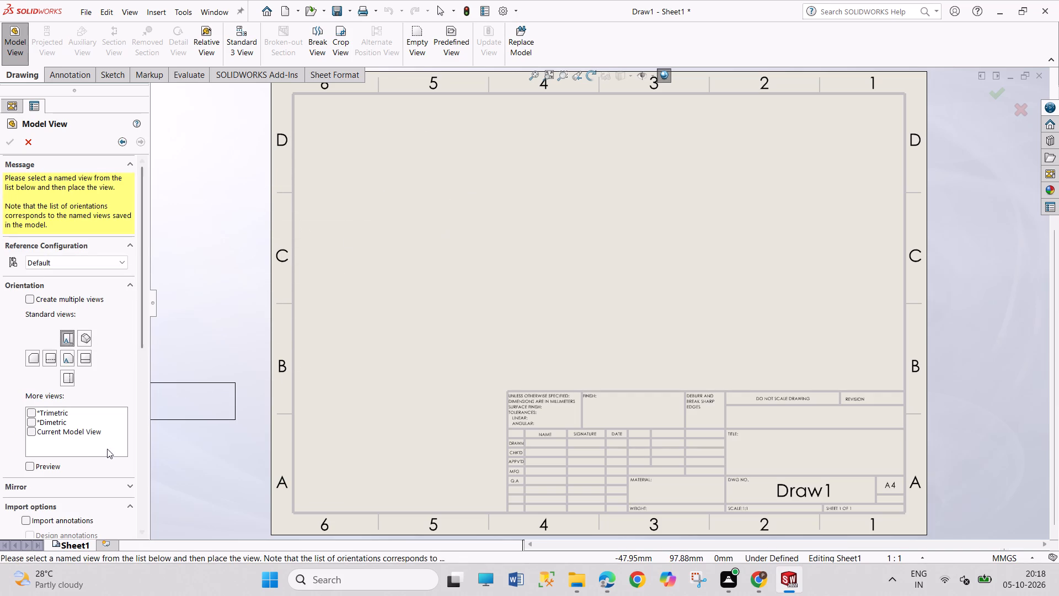
click(46, 465)
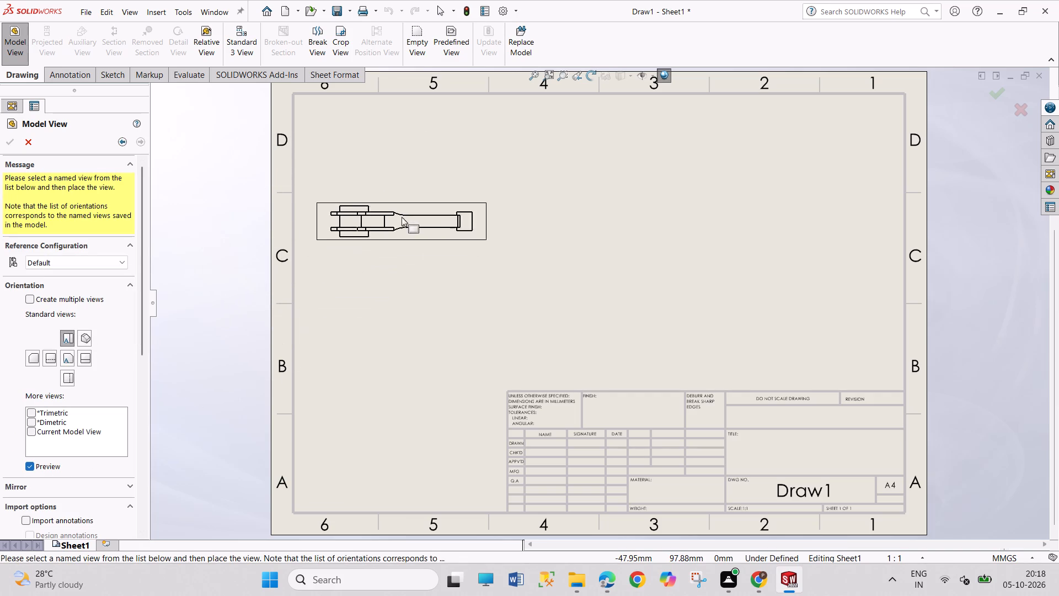
click(69, 360)
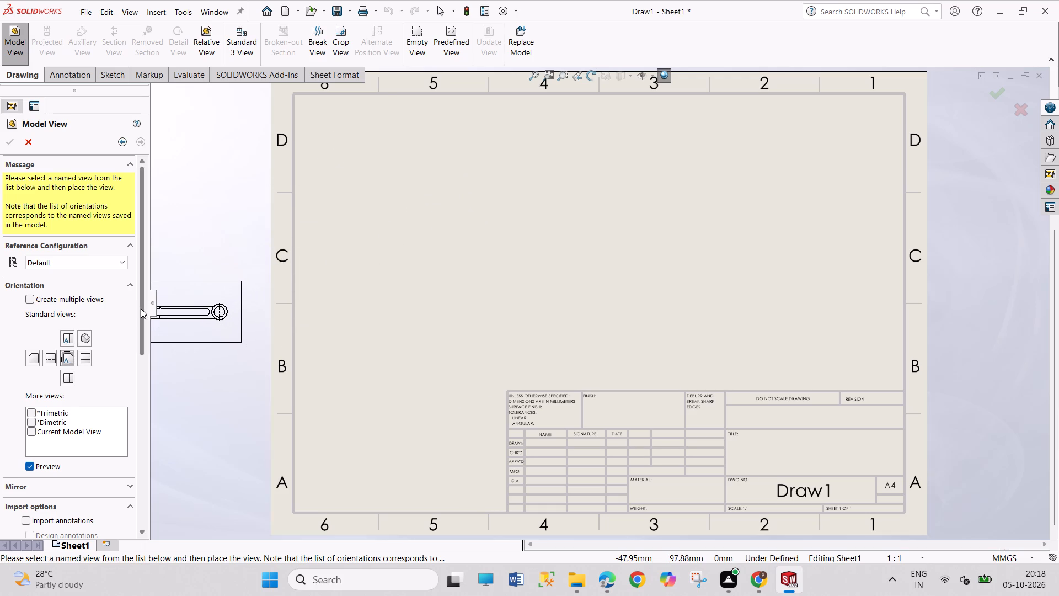
drag(141, 308, 127, 471)
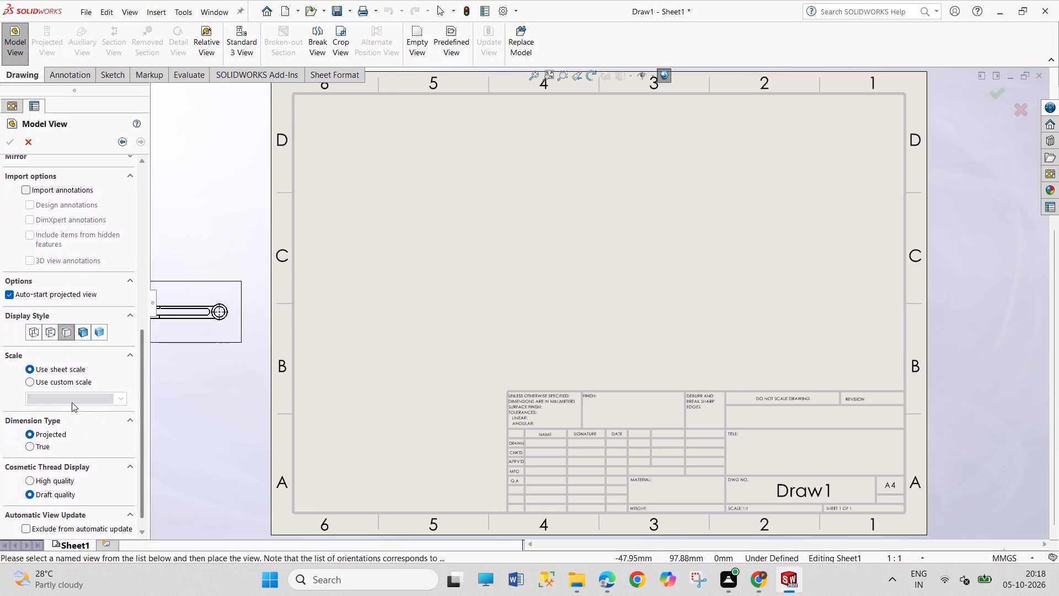
click(64, 382)
double_click(69, 398)
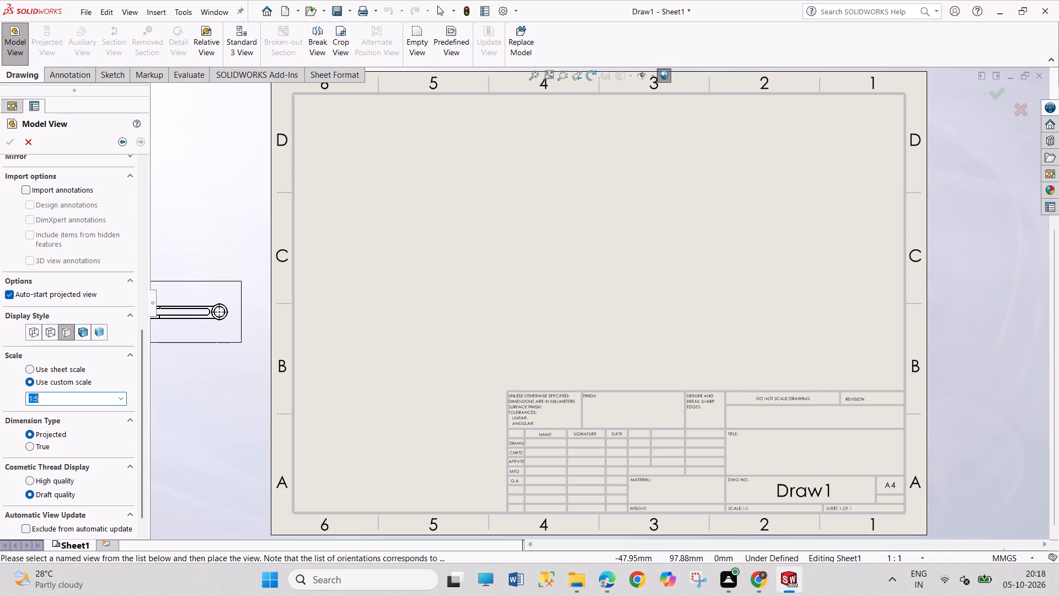
click(69, 398)
key(BackSpace)
key(3)
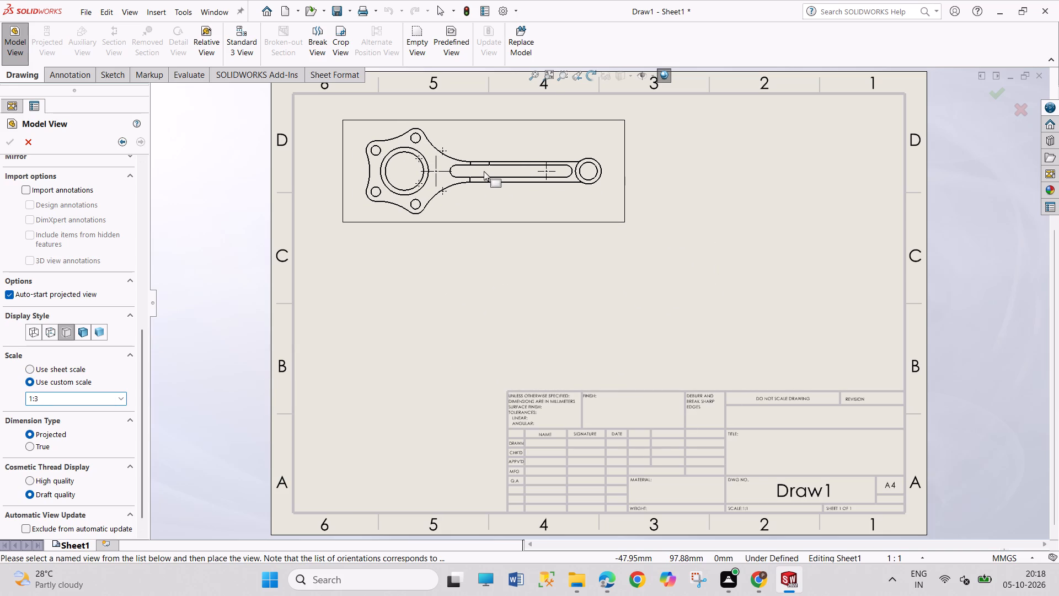
click(484, 171)
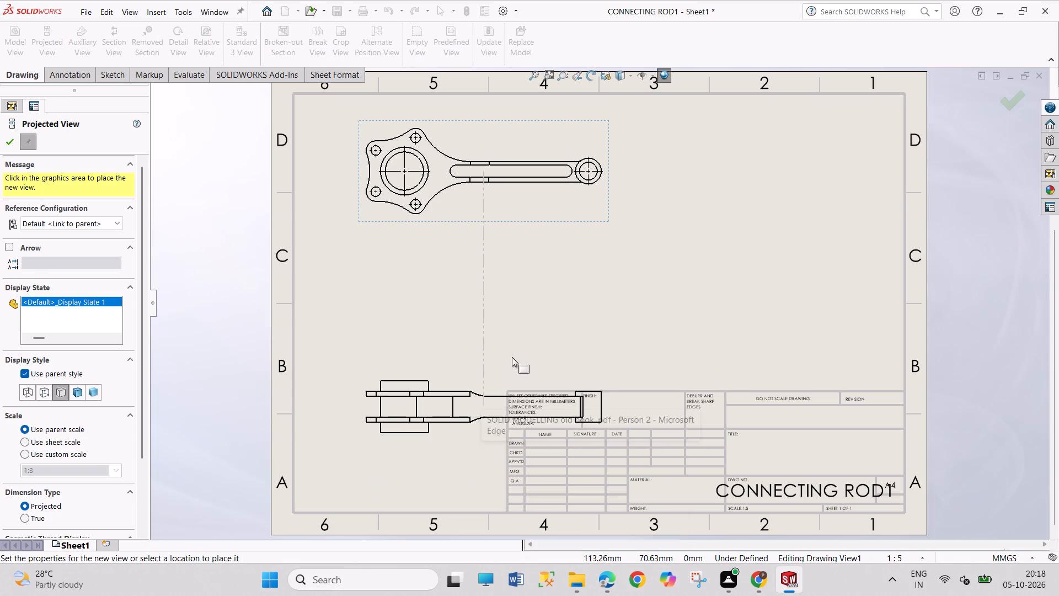
Add two projected views of the front view, one directly below it and one to its left.
click(495, 305)
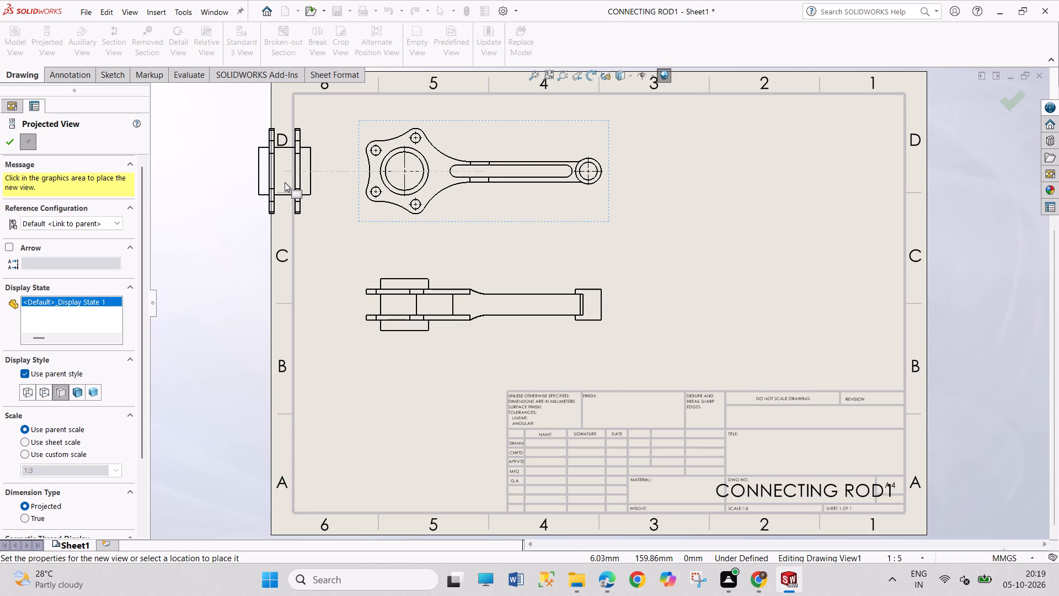
click(285, 182)
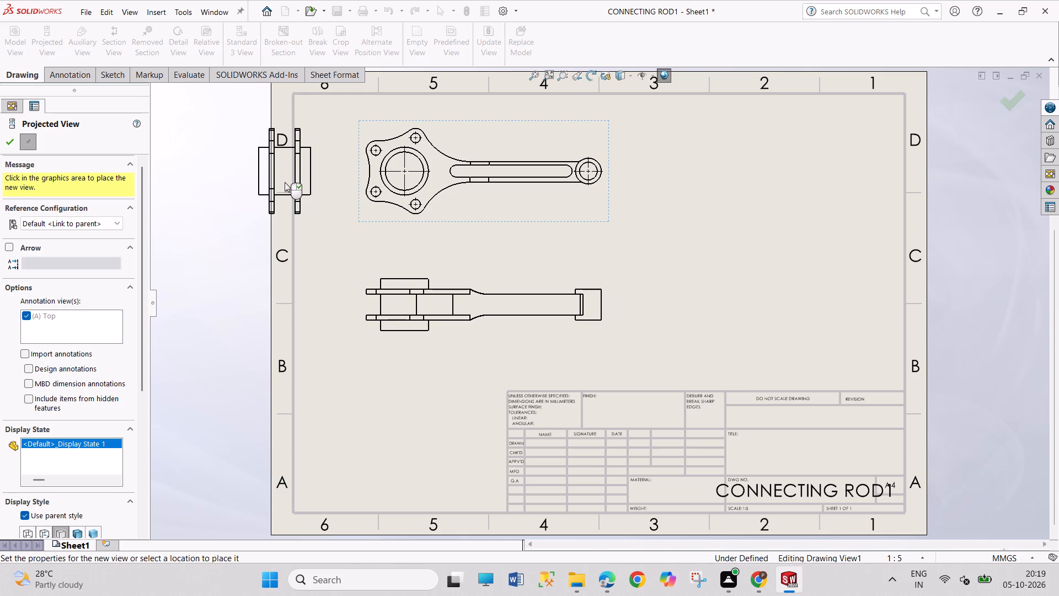
click(10, 139)
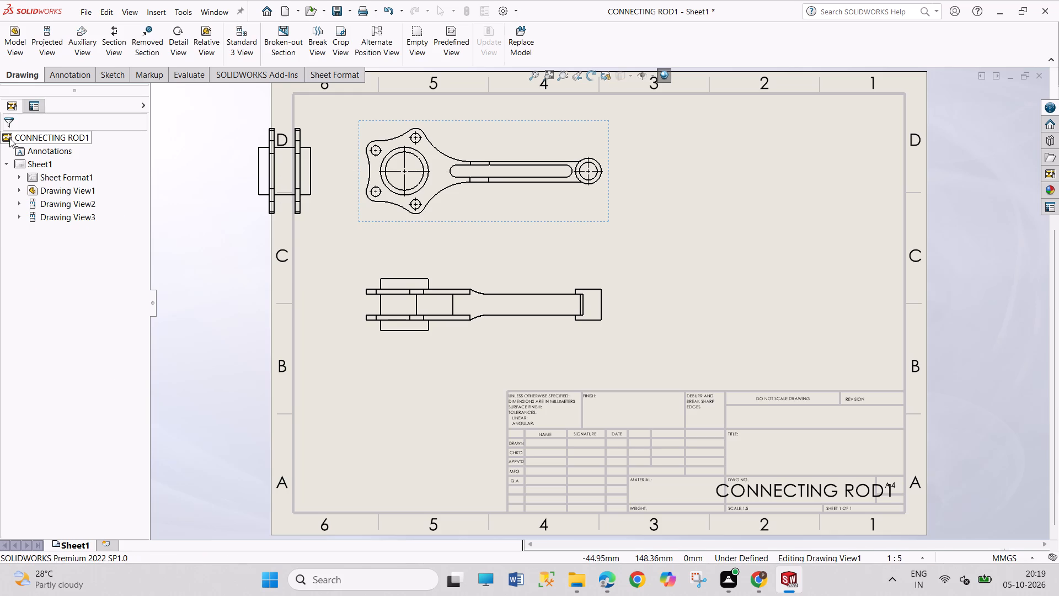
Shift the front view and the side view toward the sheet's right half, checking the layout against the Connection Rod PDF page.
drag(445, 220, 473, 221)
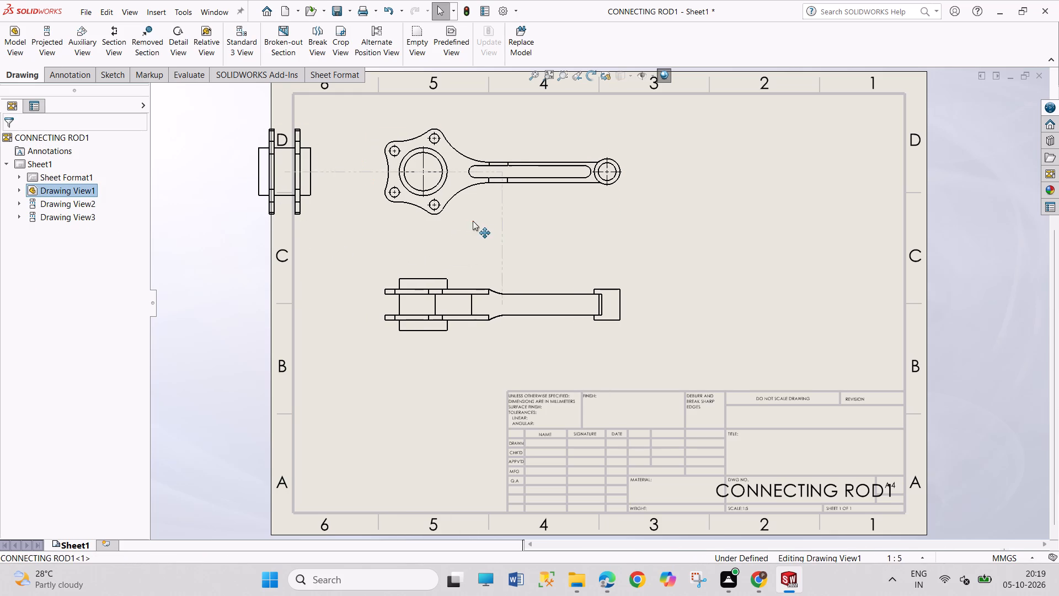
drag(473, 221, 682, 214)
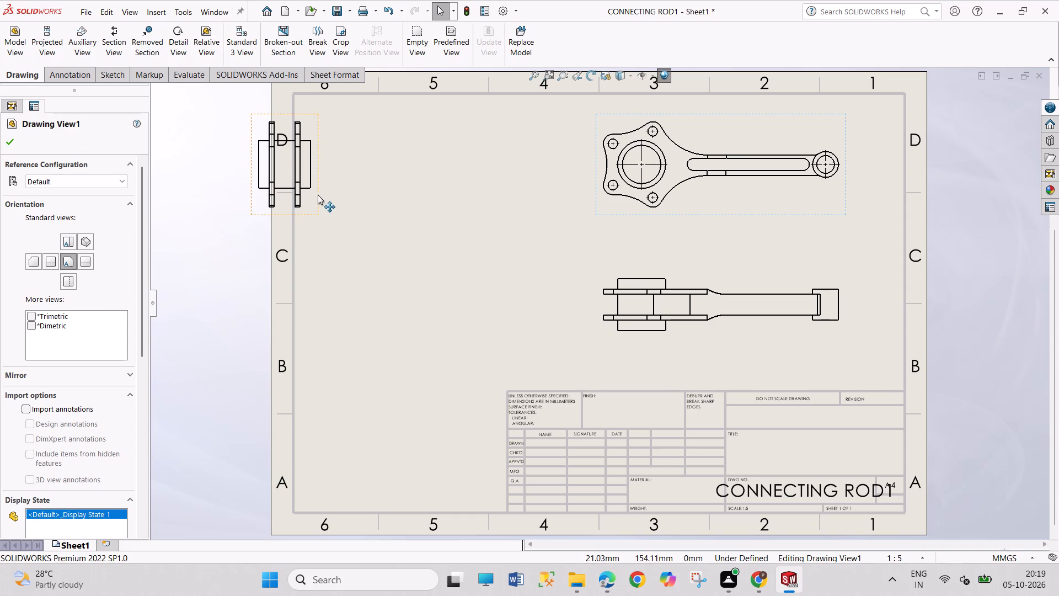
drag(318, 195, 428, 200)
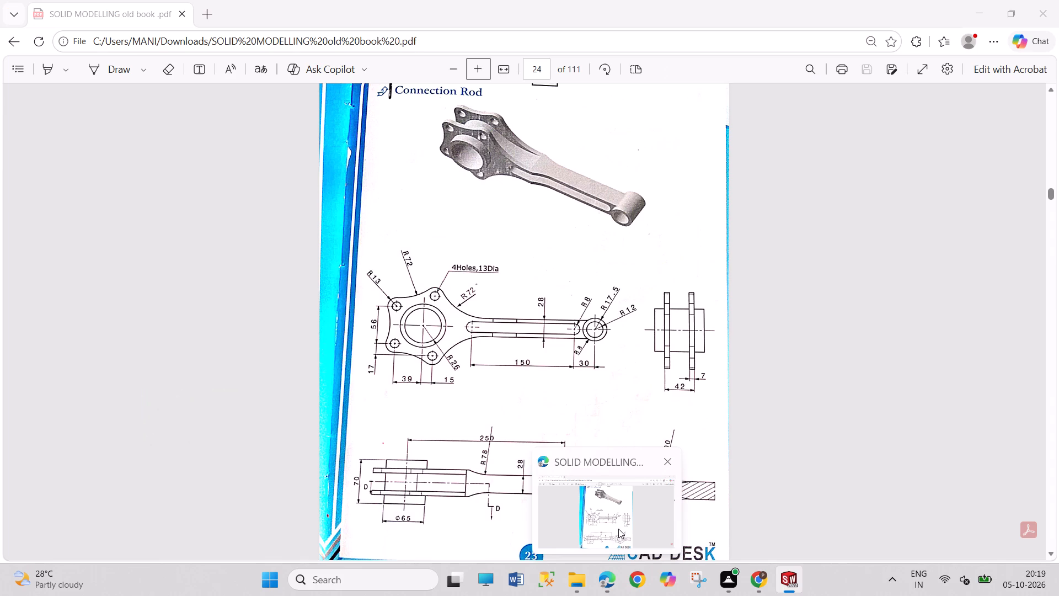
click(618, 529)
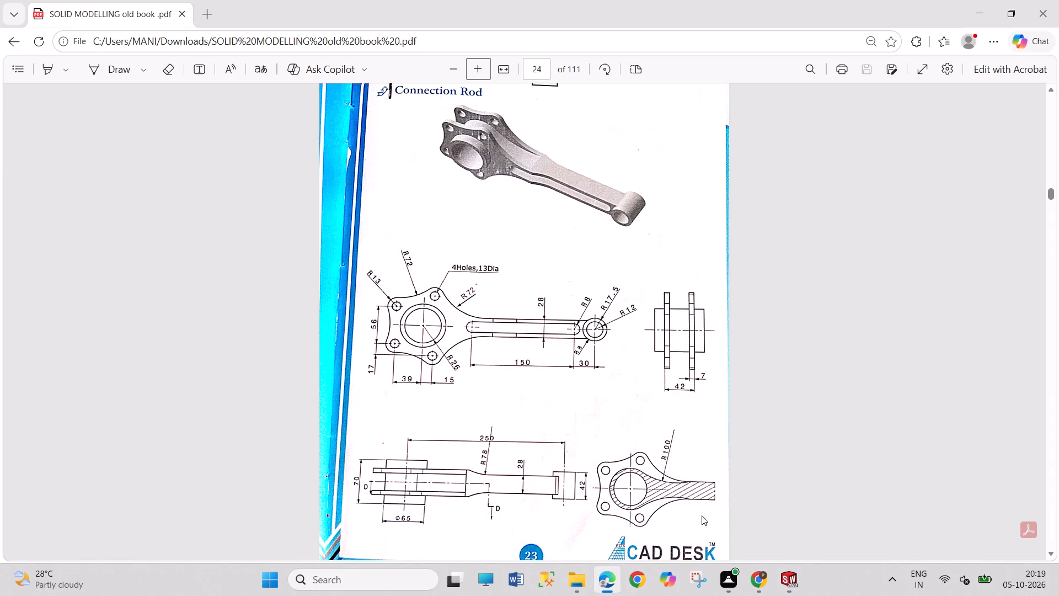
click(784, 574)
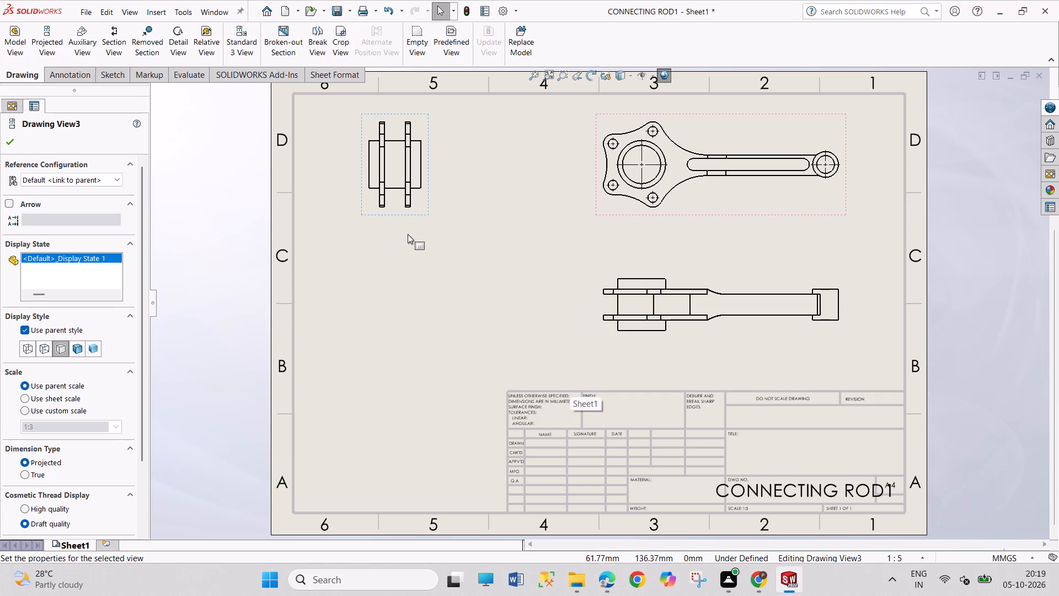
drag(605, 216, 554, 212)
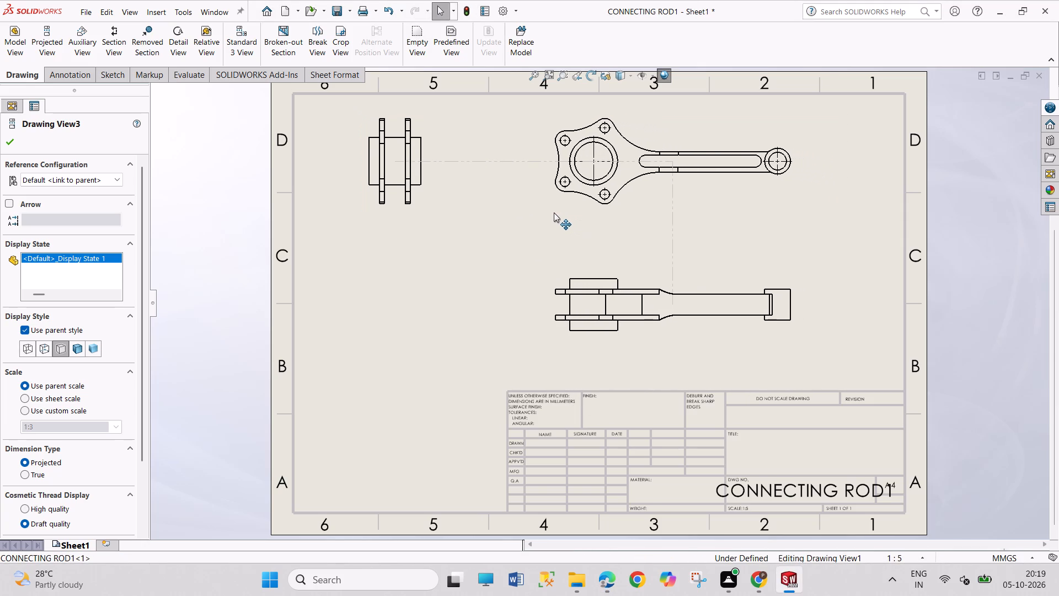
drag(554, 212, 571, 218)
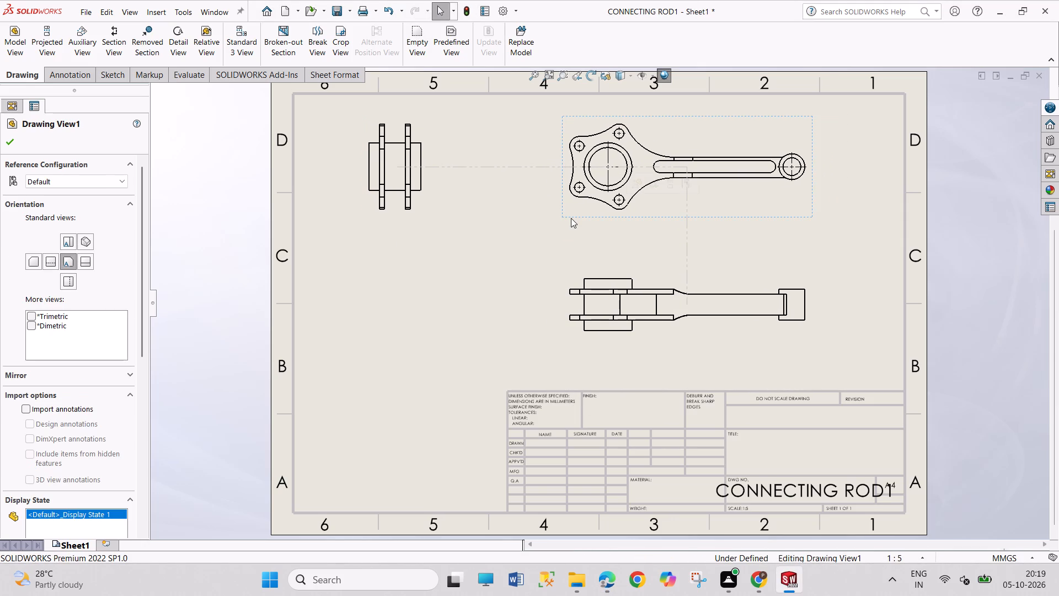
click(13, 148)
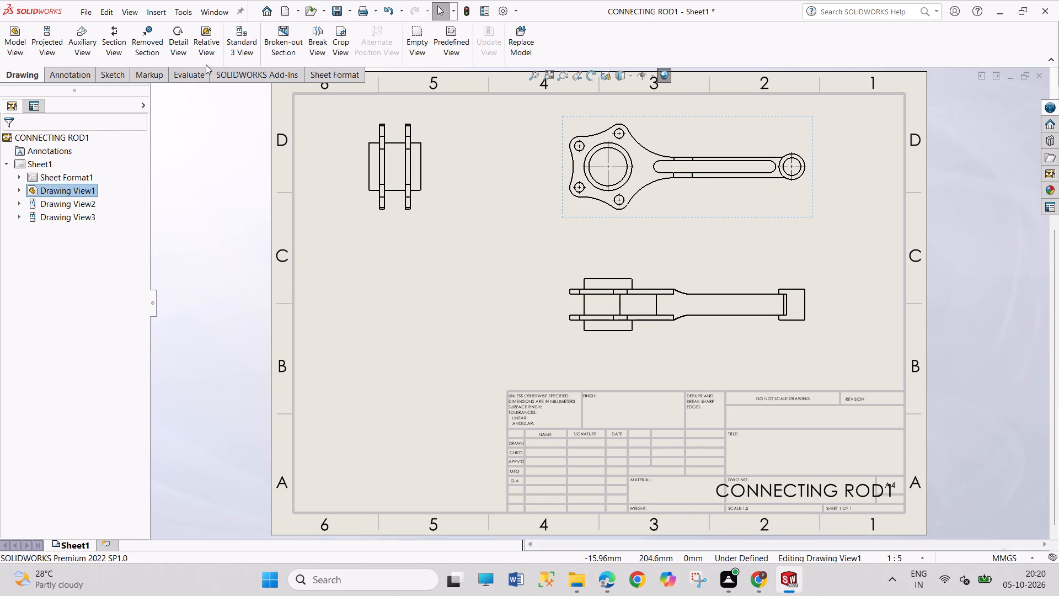
Create section view A-A with a horizontal cutting line through the middle of the lower projected view, placed below it.
click(113, 48)
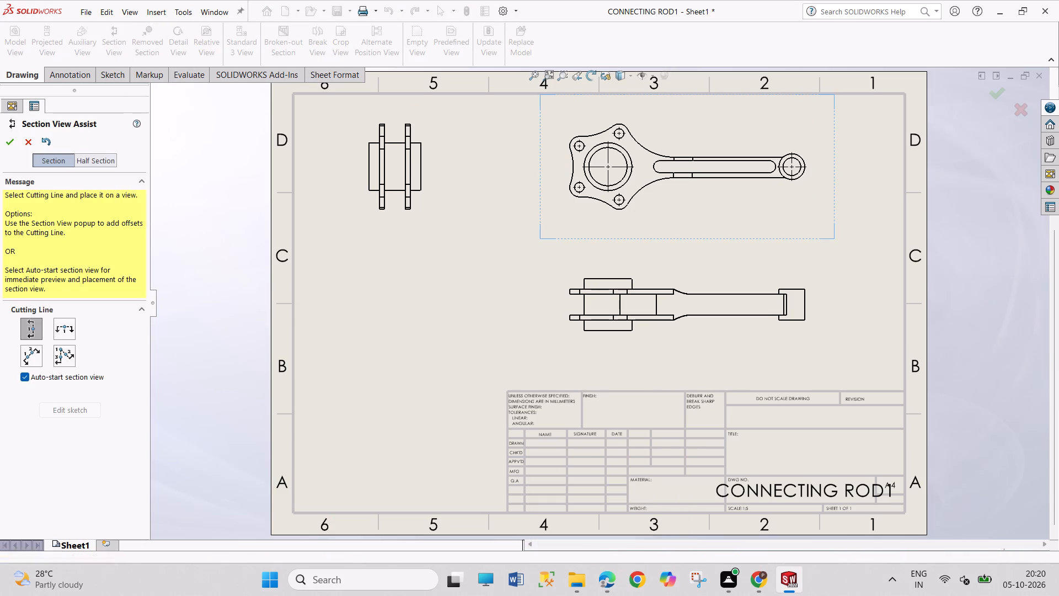
click(64, 336)
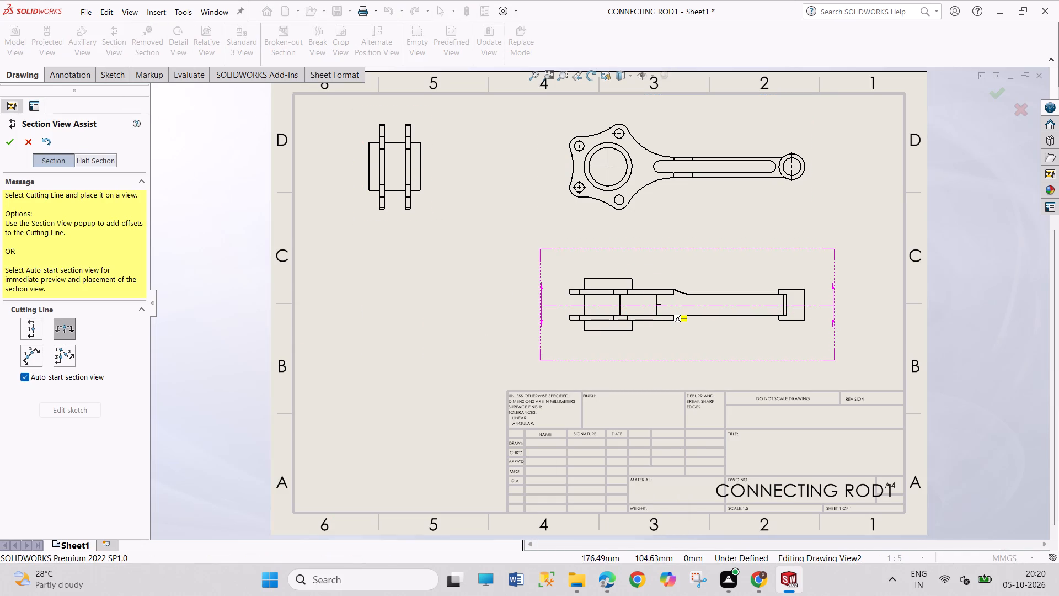
click(657, 304)
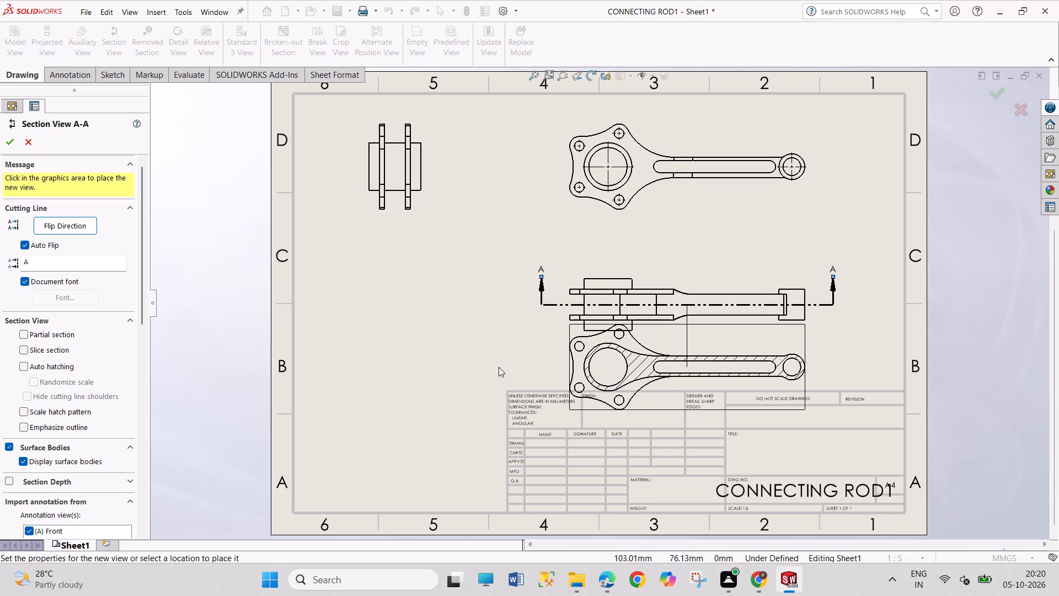
click(510, 397)
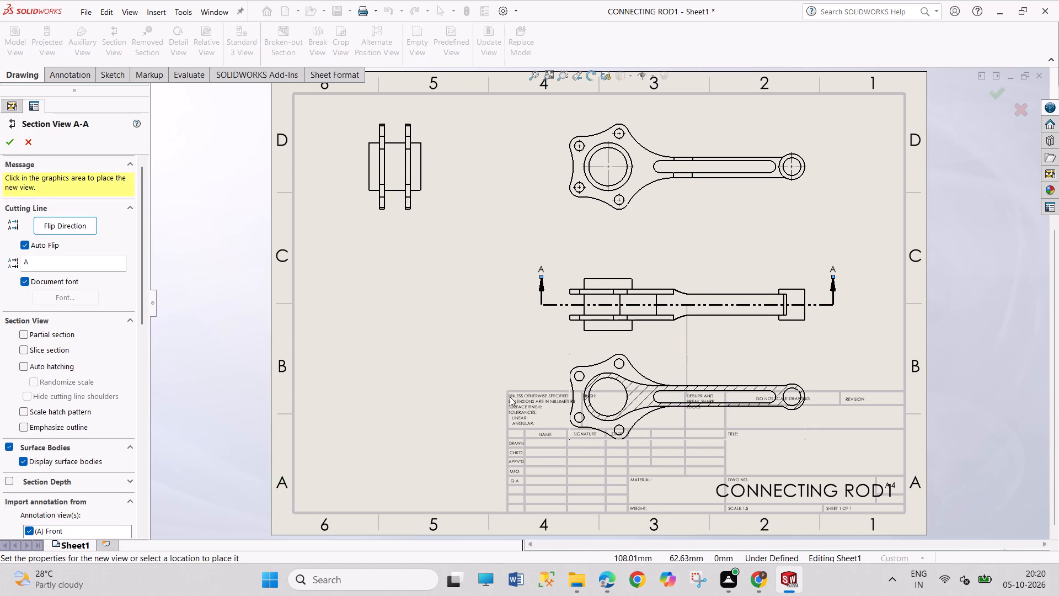
click(13, 145)
Move the side view to the right of the front view, and move the front view to the sheet's upper-left area.
drag(424, 210, 429, 210)
drag(427, 214, 673, 218)
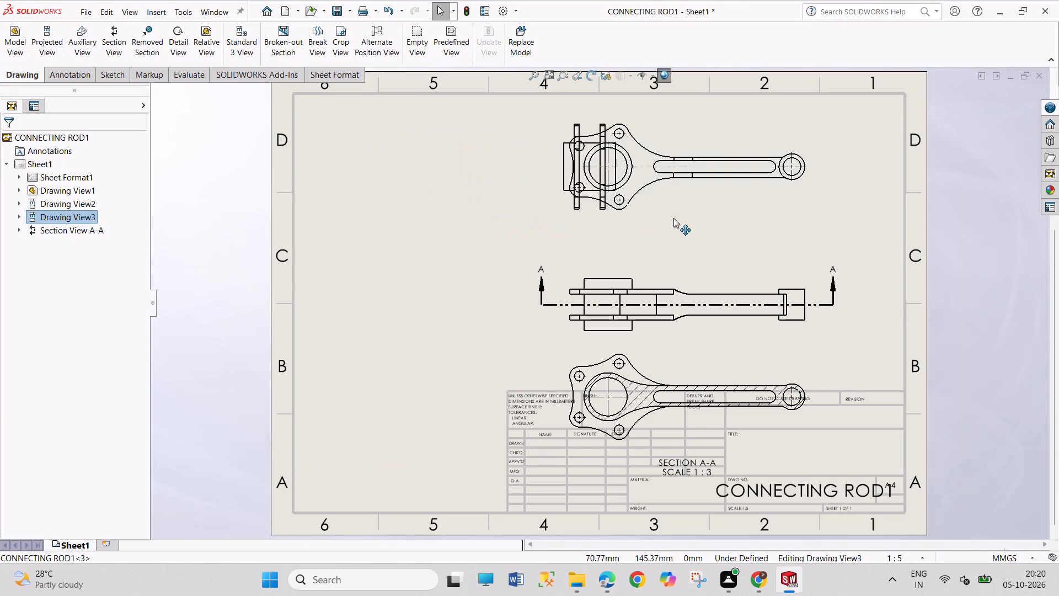
drag(673, 218, 874, 216)
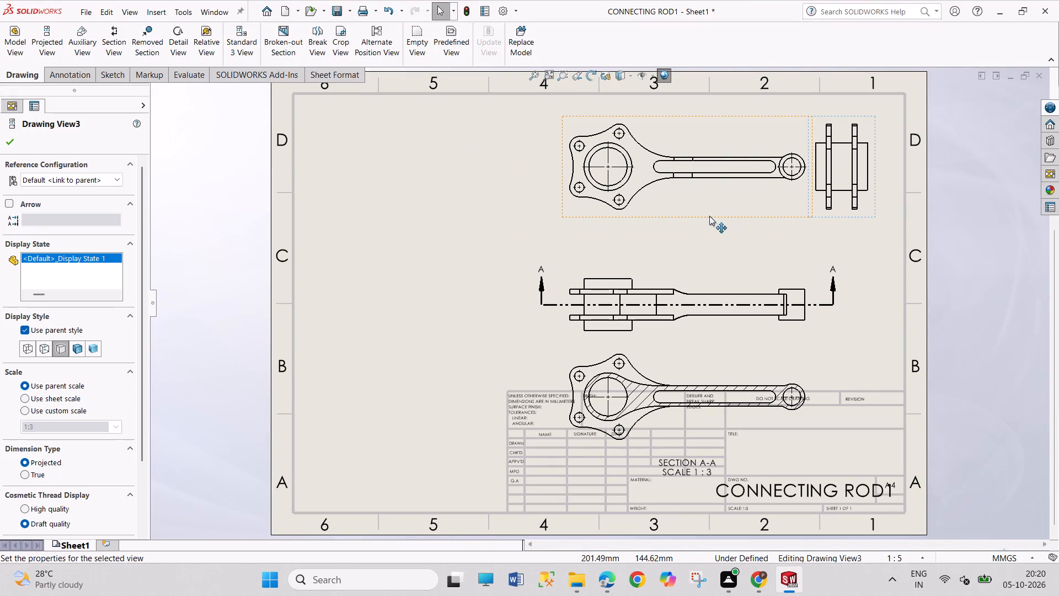
drag(688, 216, 487, 201)
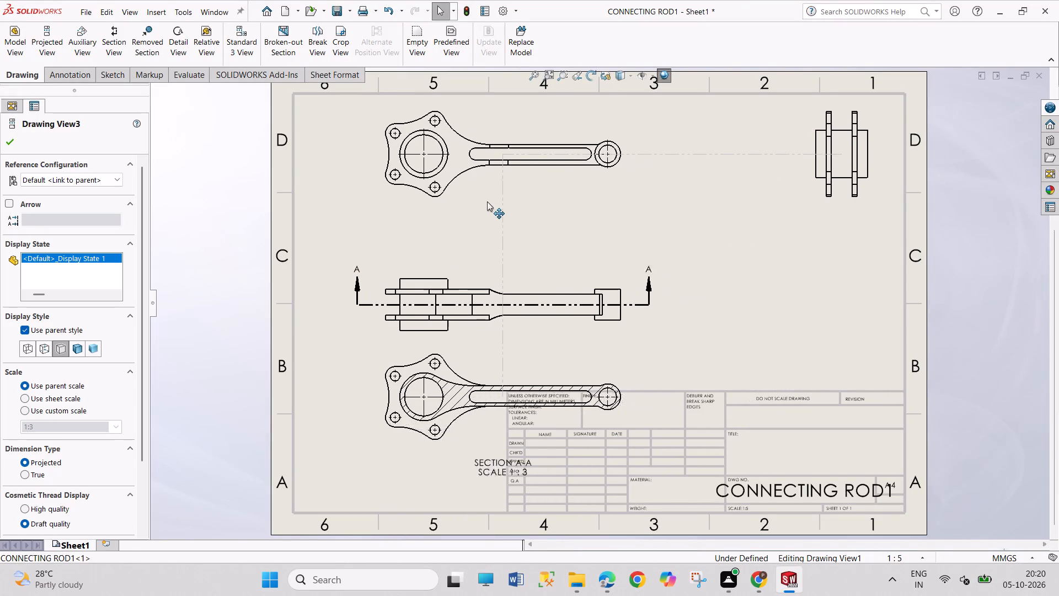
drag(487, 201, 445, 202)
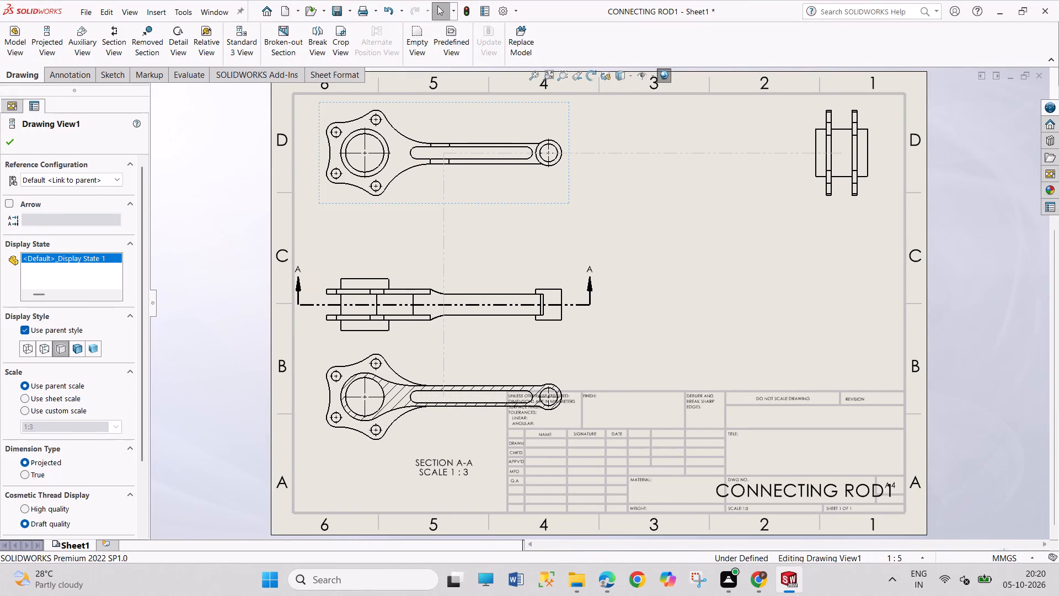
Move the lower projected view and section A-A up to space them evenly below the front view.
drag(453, 270, 454, 245)
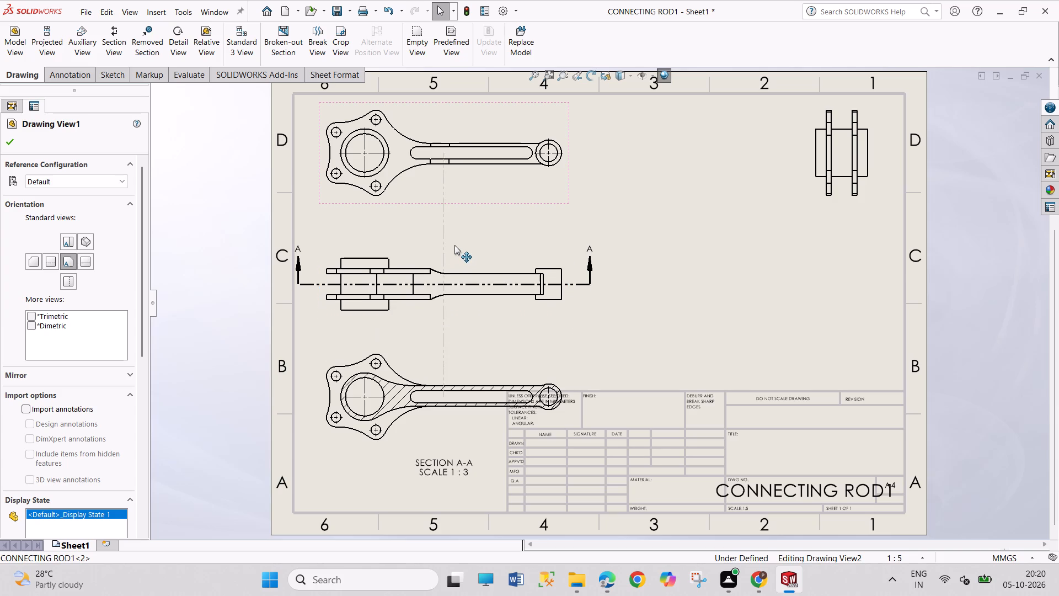
drag(454, 245, 454, 230)
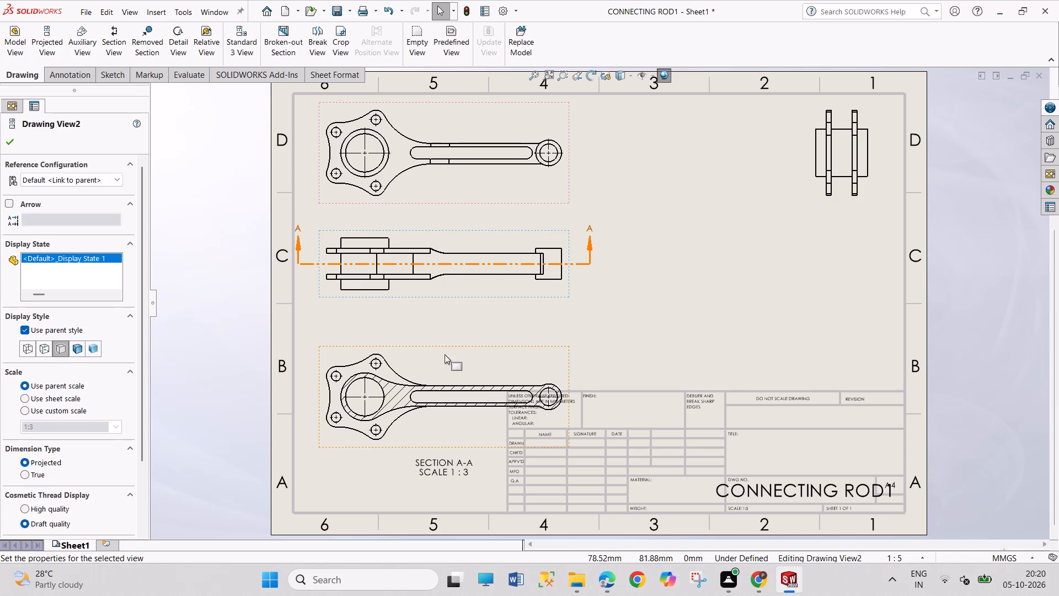
drag(452, 343, 461, 321)
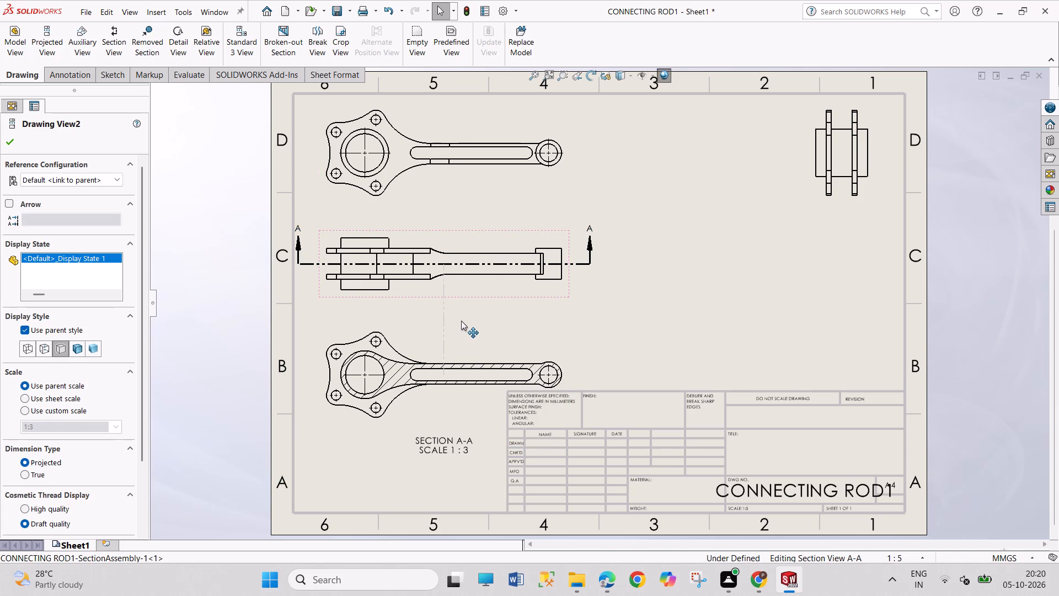
drag(461, 321, 462, 314)
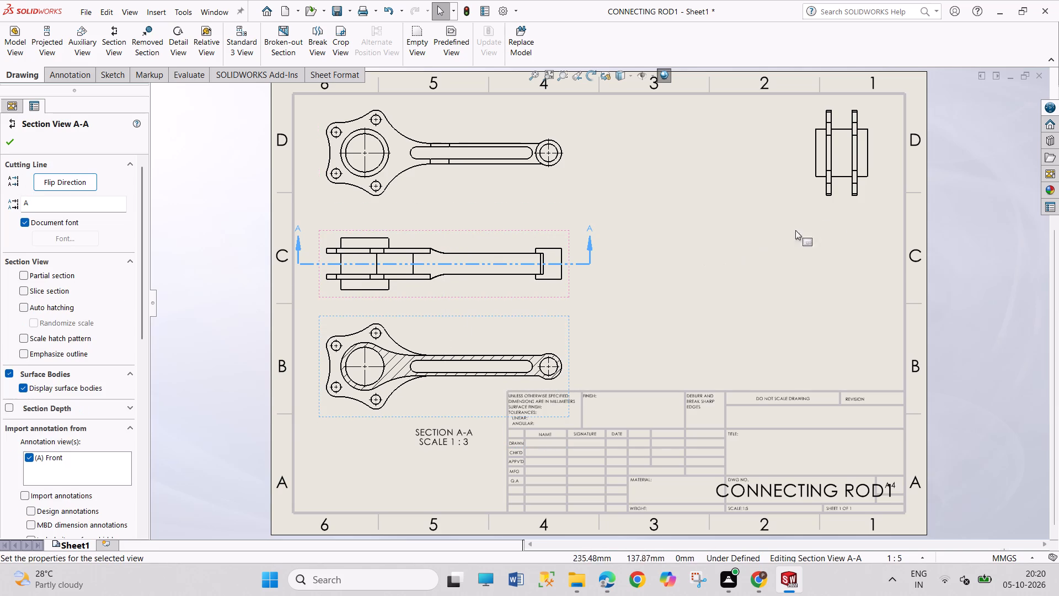
Move the side view closer to the front view, and shift the front view slightly right and down on the sheet.
drag(832, 206, 766, 205)
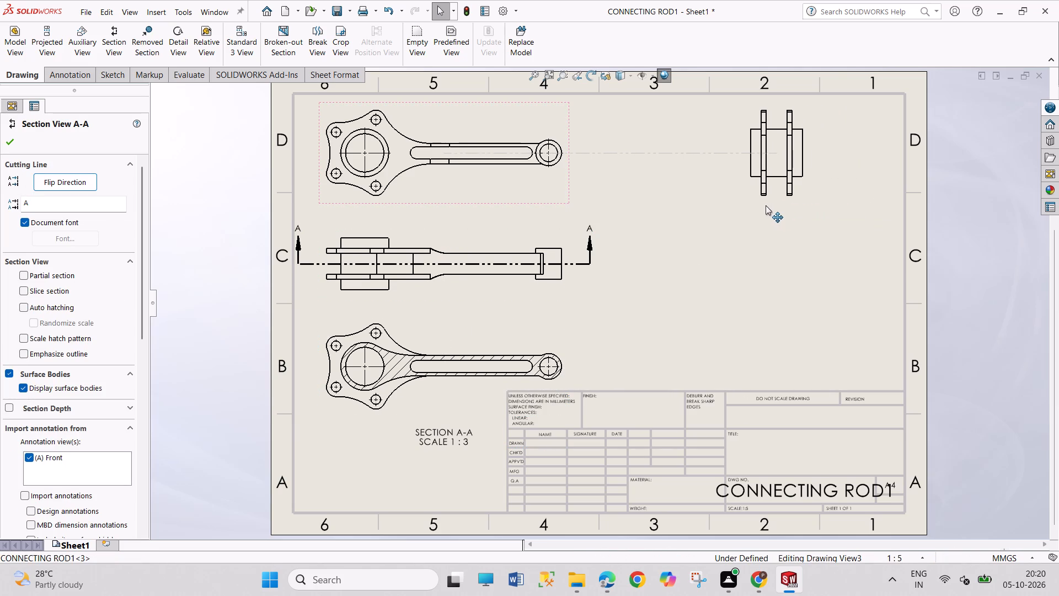
drag(766, 205, 756, 207)
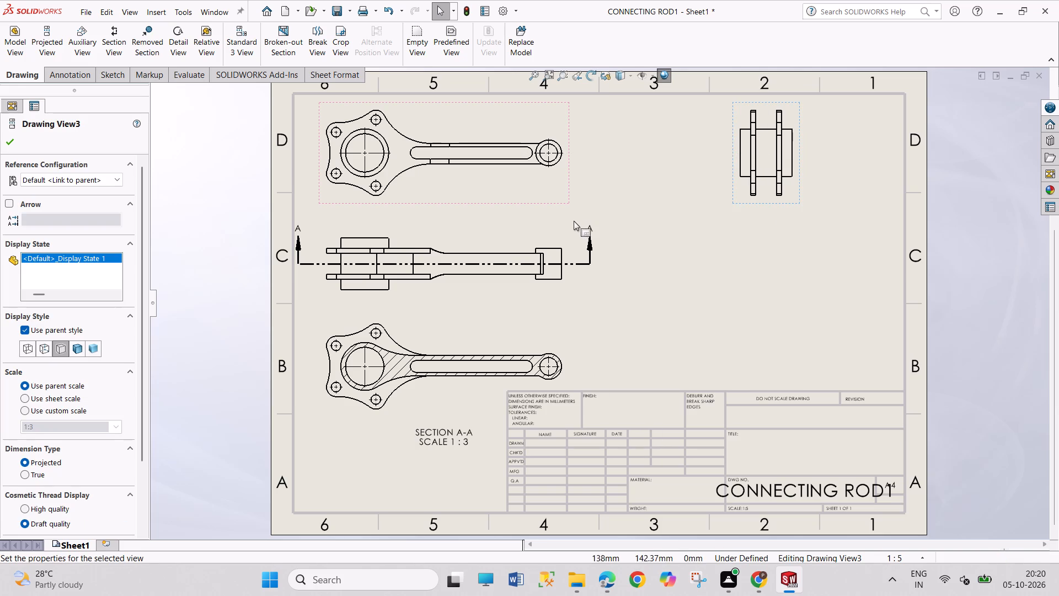
drag(567, 200, 594, 193)
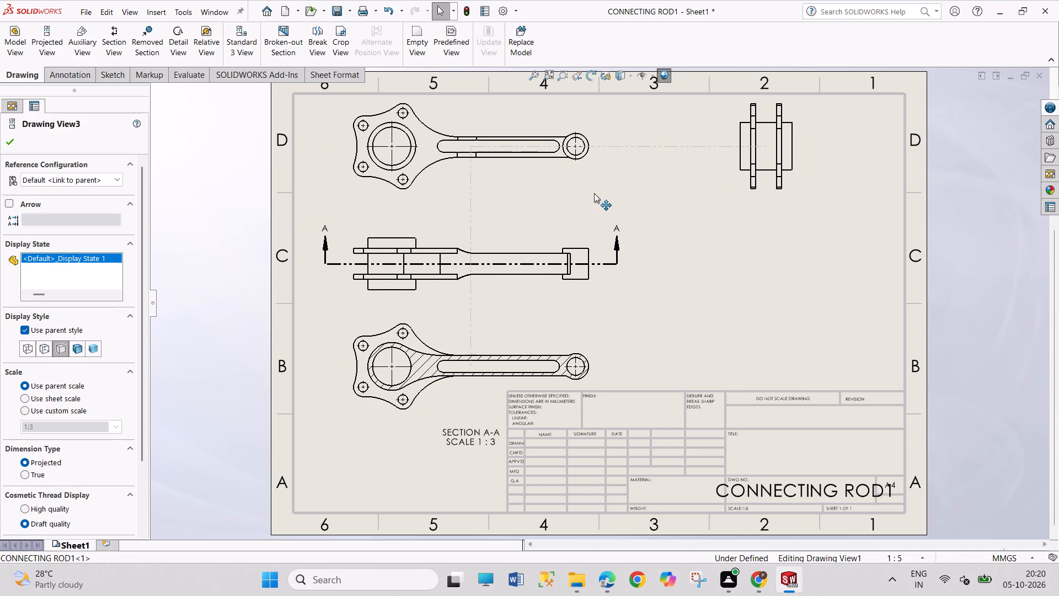
drag(594, 193, 587, 201)
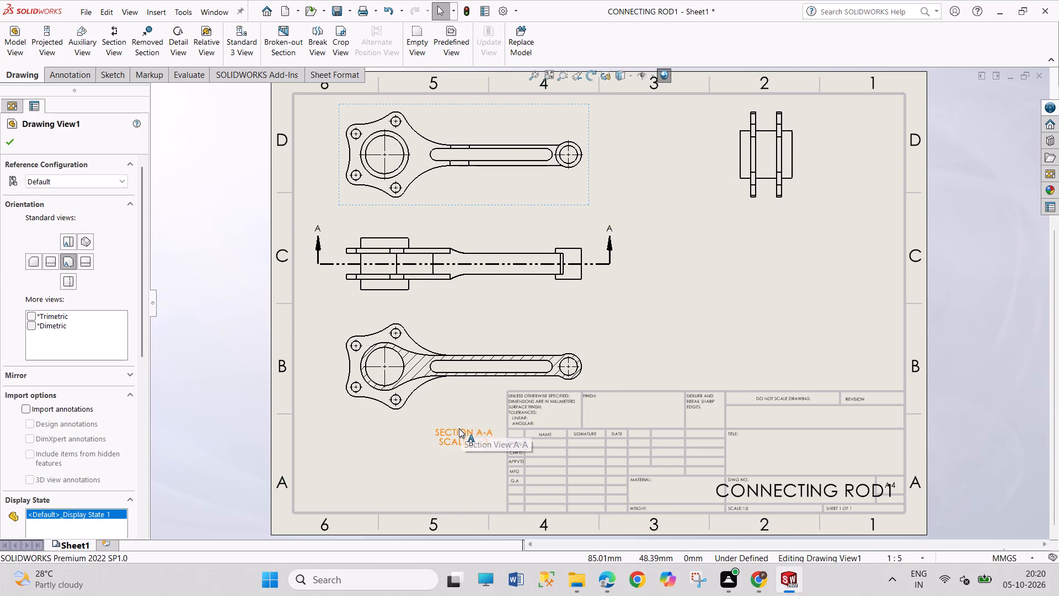
scroll(403, 108, down, 1)
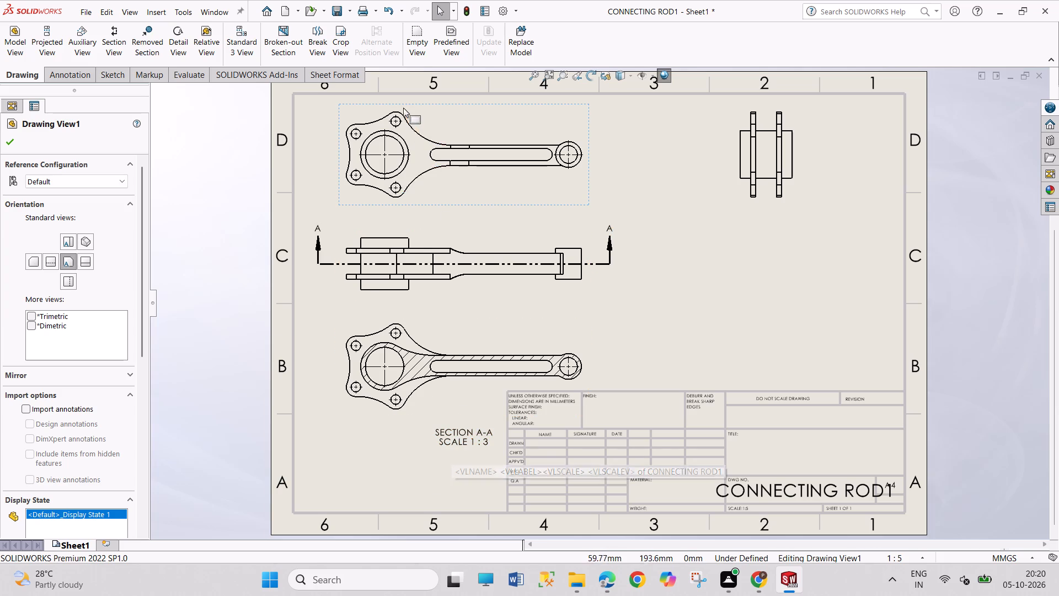
scroll(403, 108, down, 4)
scroll(499, 162, down, 2)
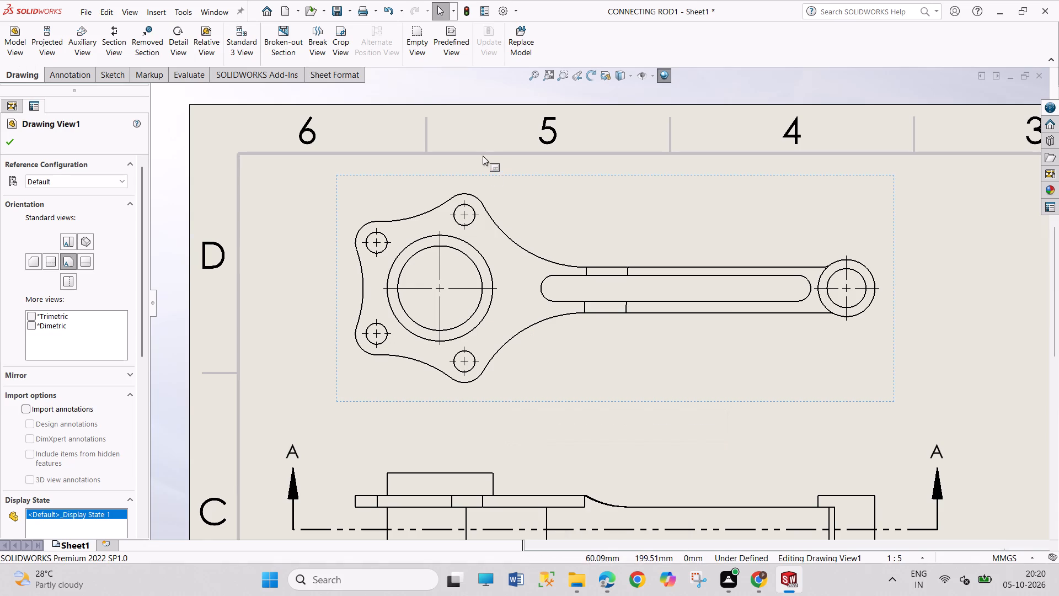
drag(561, 400, 561, 407)
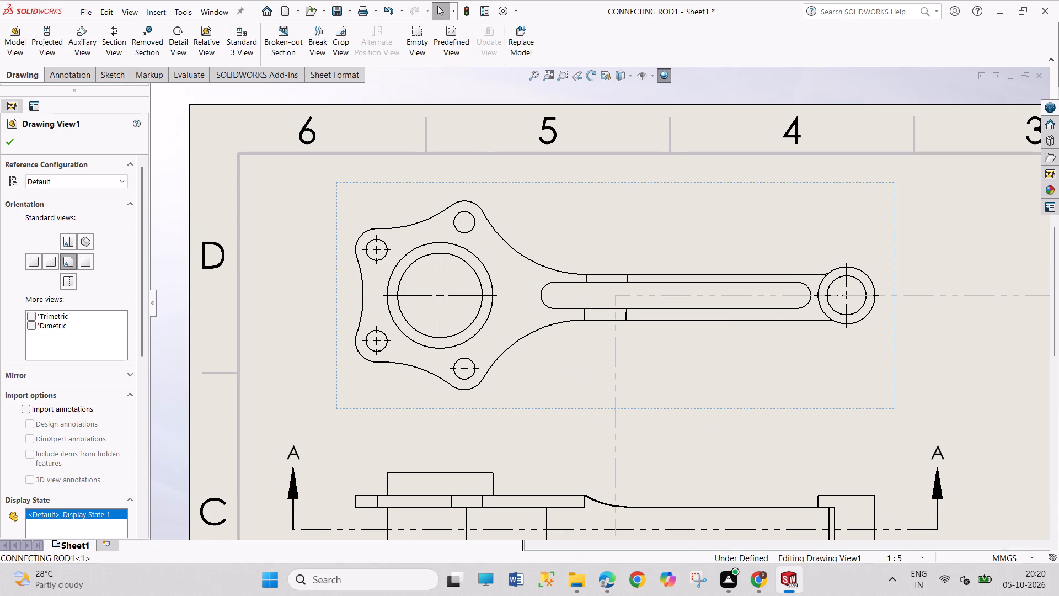
In the front view, dimension the head's upper concave edge radius, the upper lobe's outer radius and the upper lobe hole's diameter.
right_drag(639, 434, 628, 285)
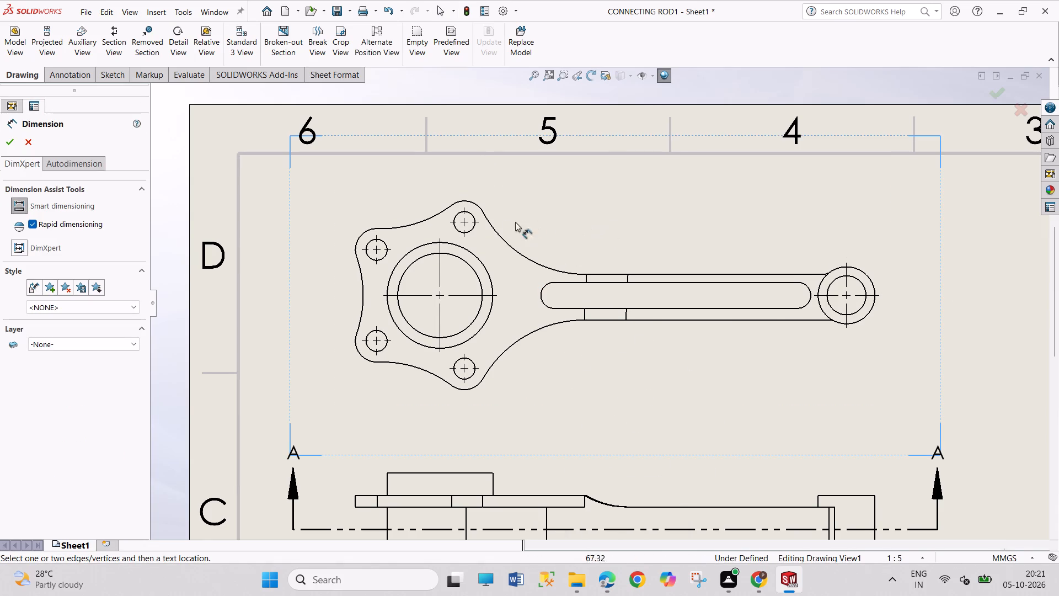
click(428, 219)
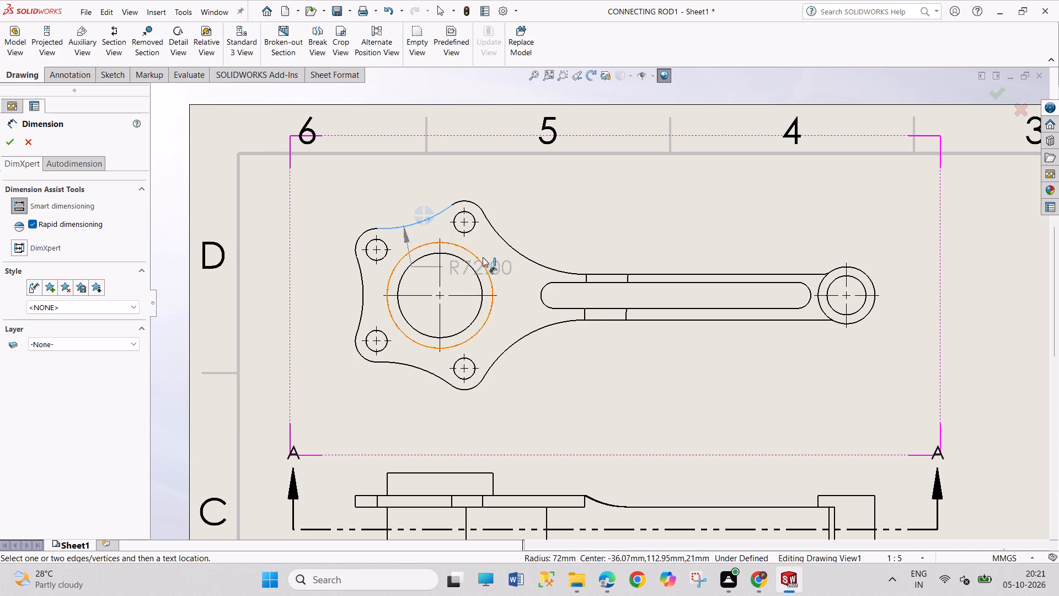
click(430, 200)
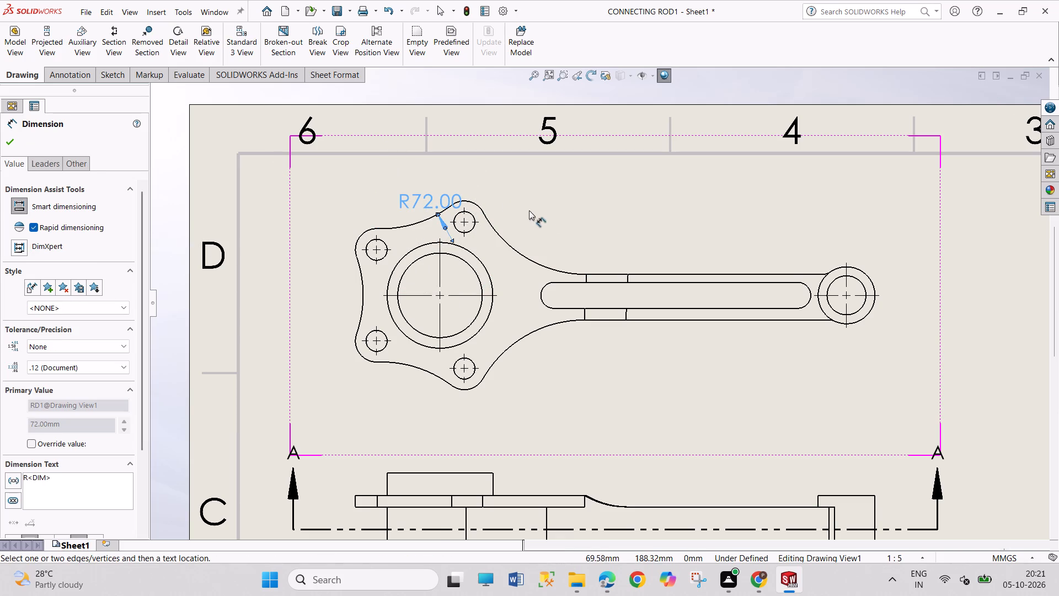
click(477, 206)
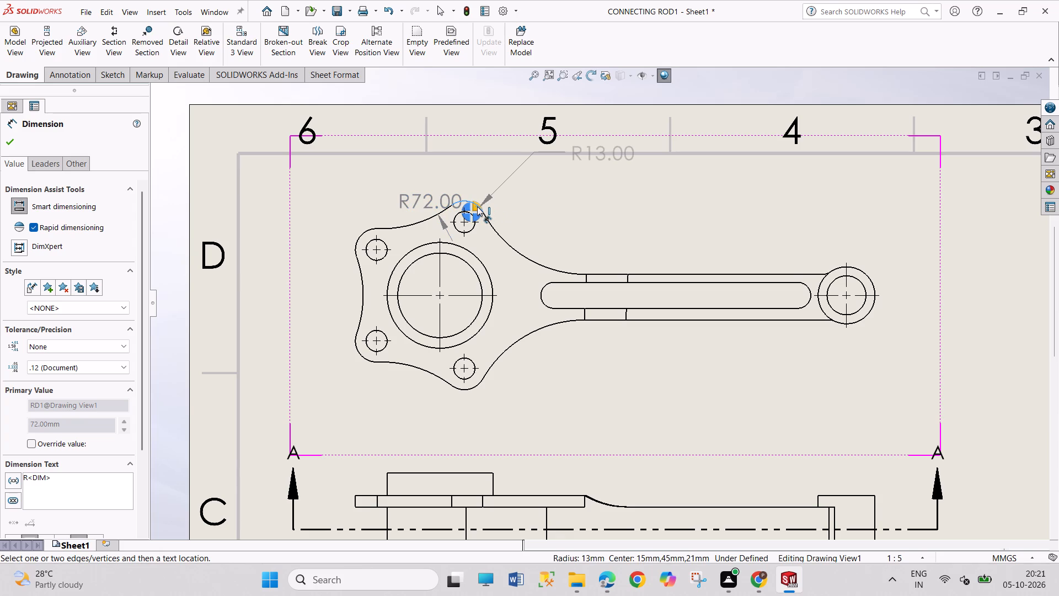
click(477, 206)
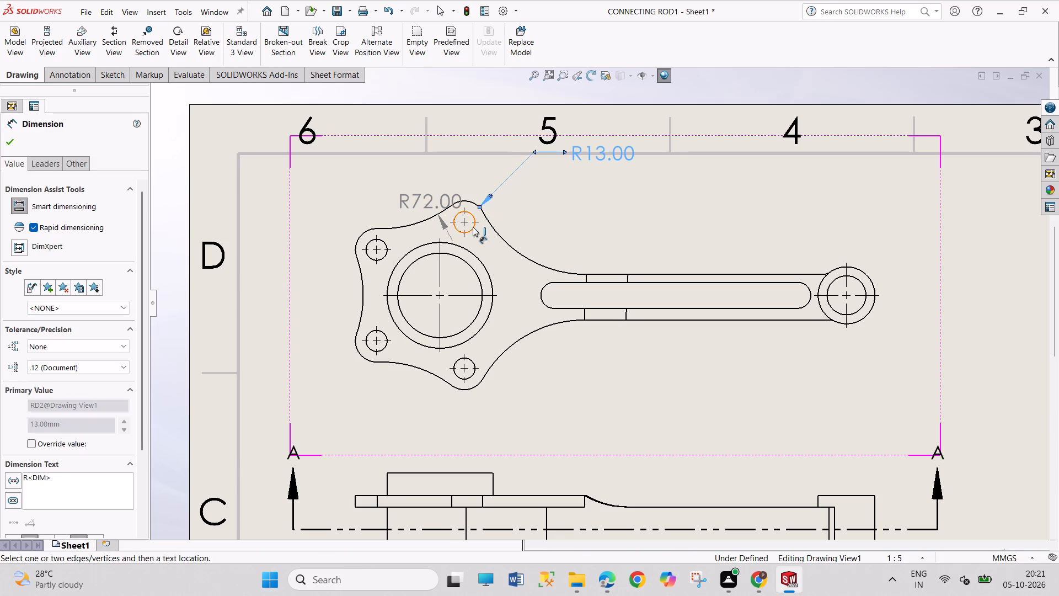
click(473, 227)
click(472, 220)
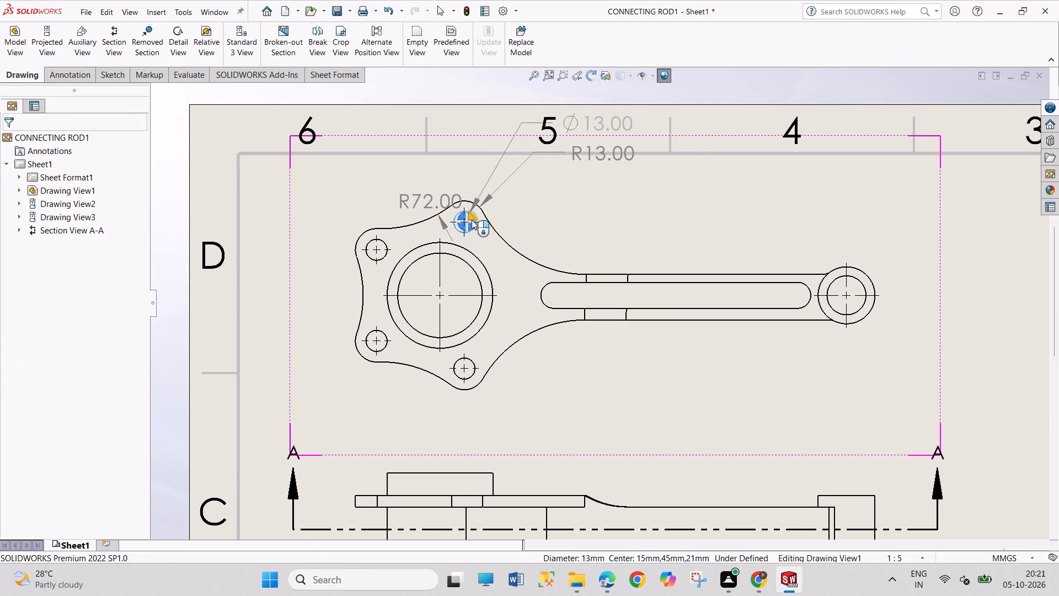
right_click(602, 234)
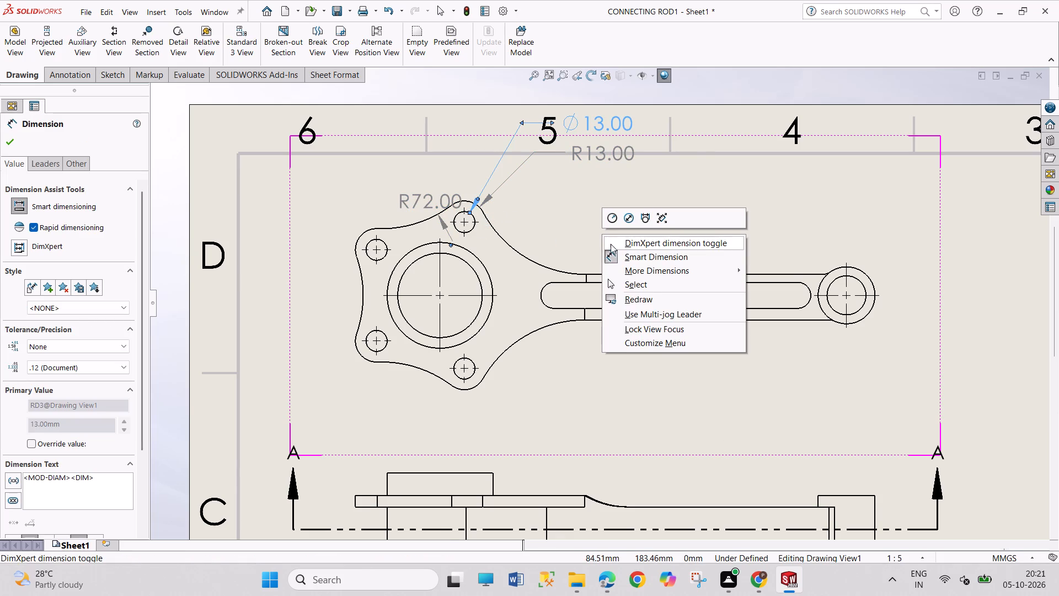
click(622, 280)
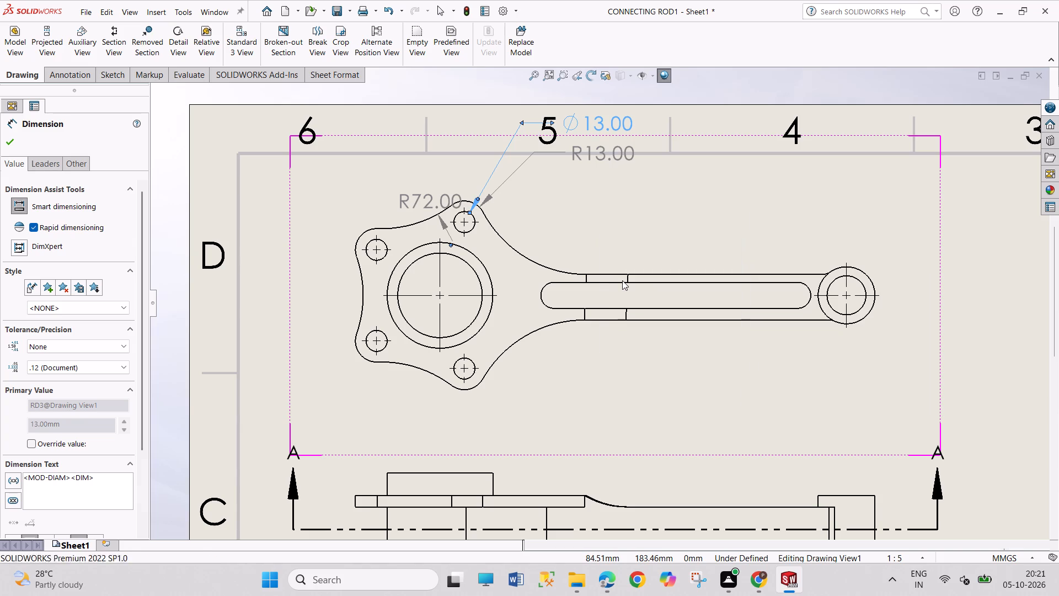
Reposition the upper lobe's radius and hole diameter dimensions close together, with the diameter text above the radius text.
drag(606, 162, 605, 194)
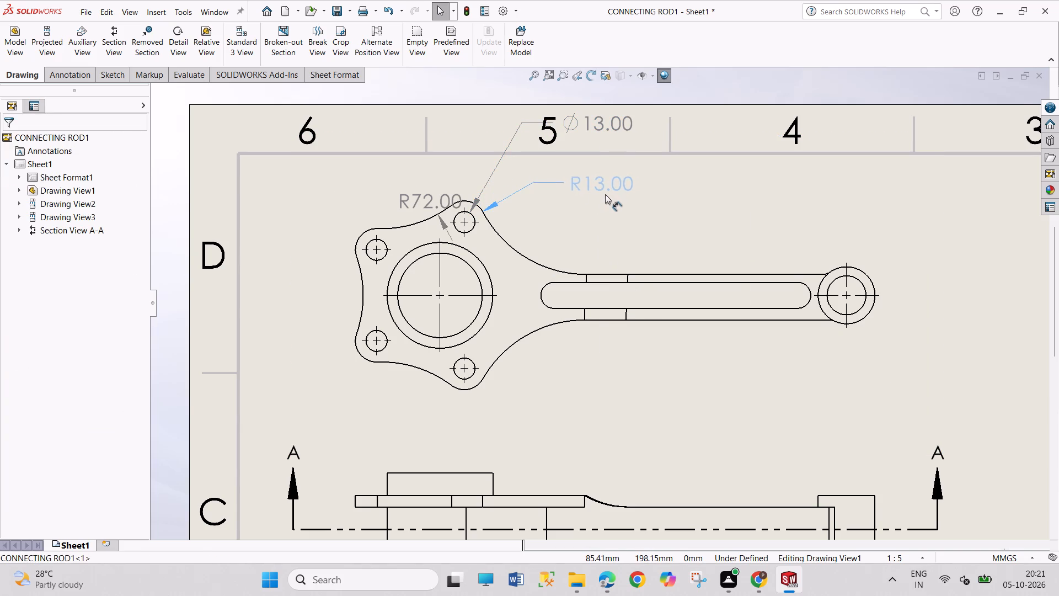
drag(605, 194, 605, 207)
drag(605, 124, 576, 157)
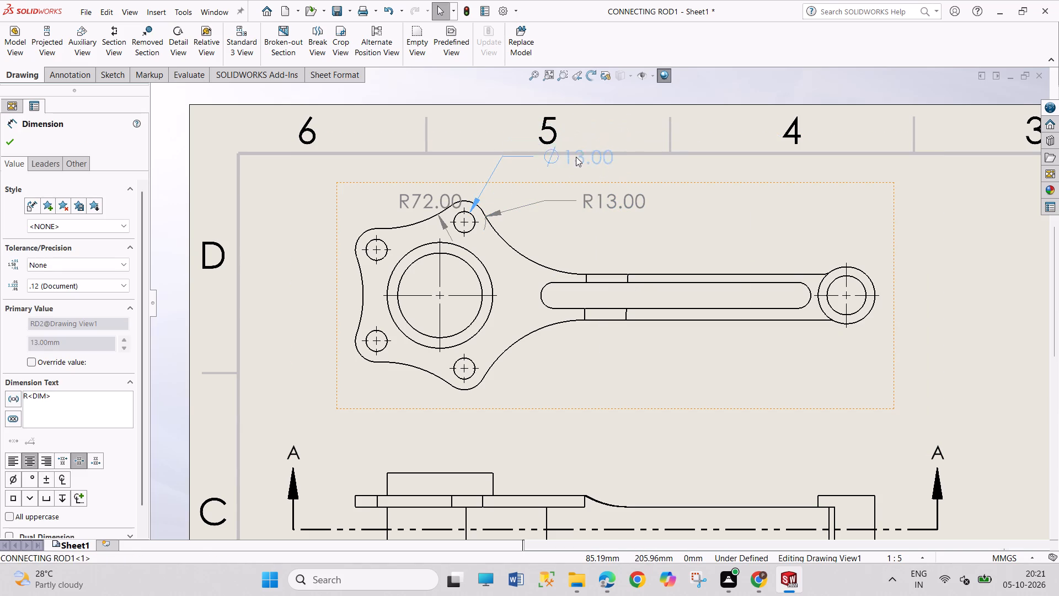
drag(576, 157, 573, 178)
drag(573, 177, 573, 171)
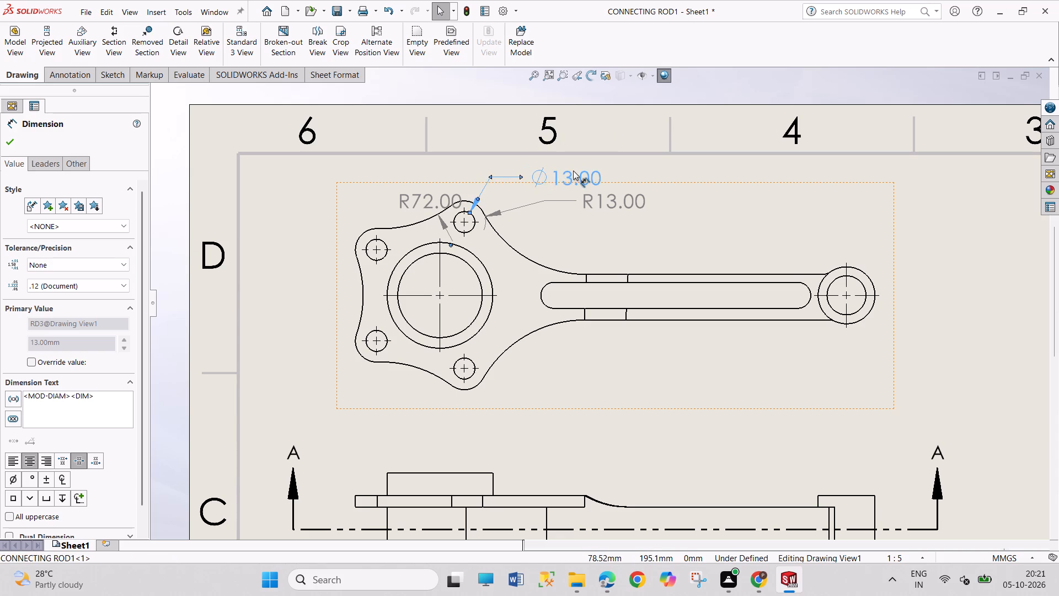
drag(573, 171, 575, 171)
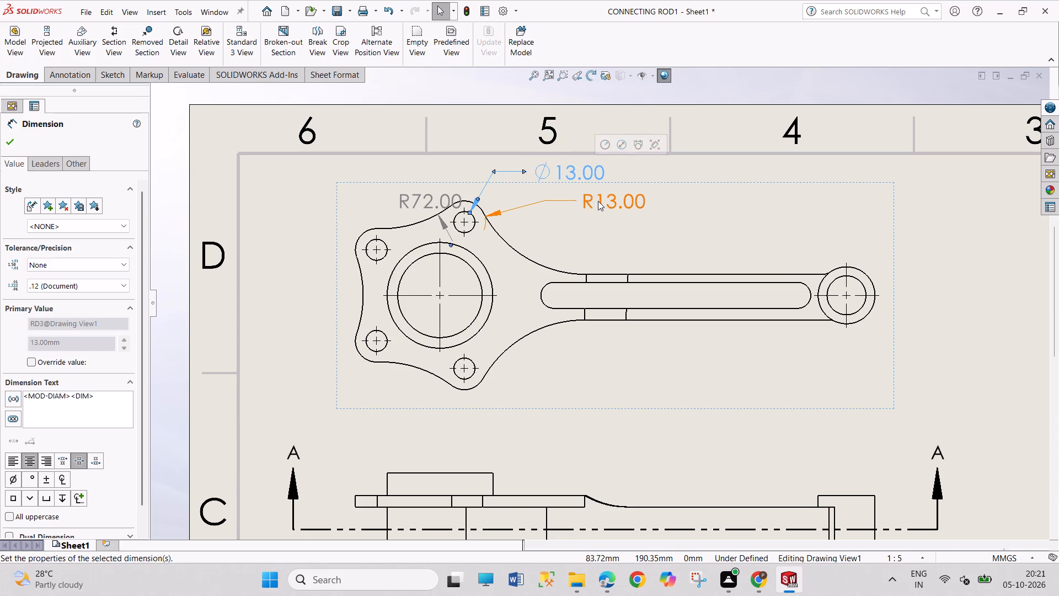
drag(598, 201, 580, 196)
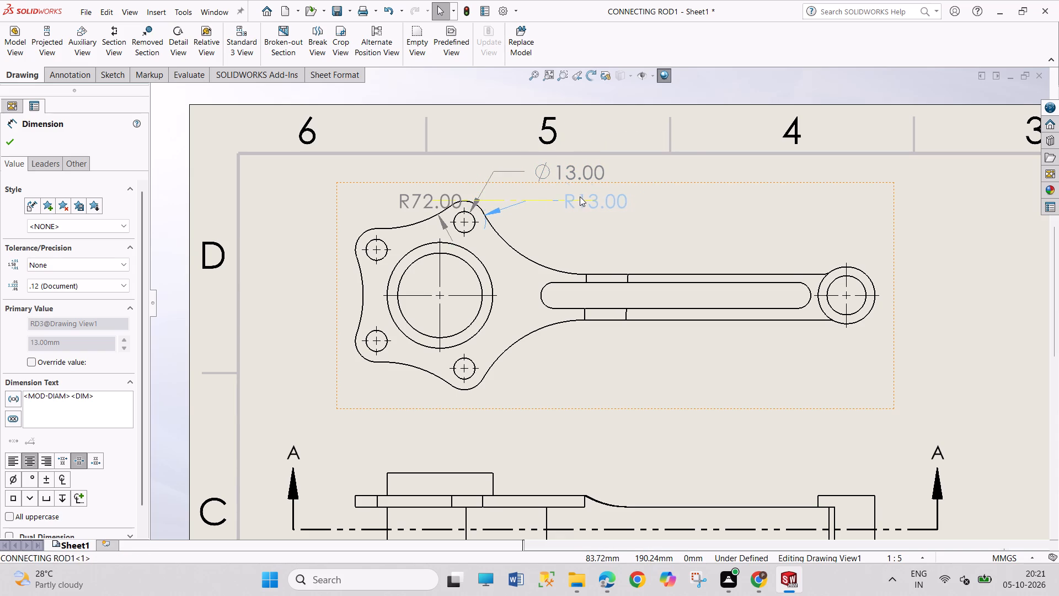
drag(580, 196, 579, 196)
click(579, 195)
drag(576, 194, 577, 201)
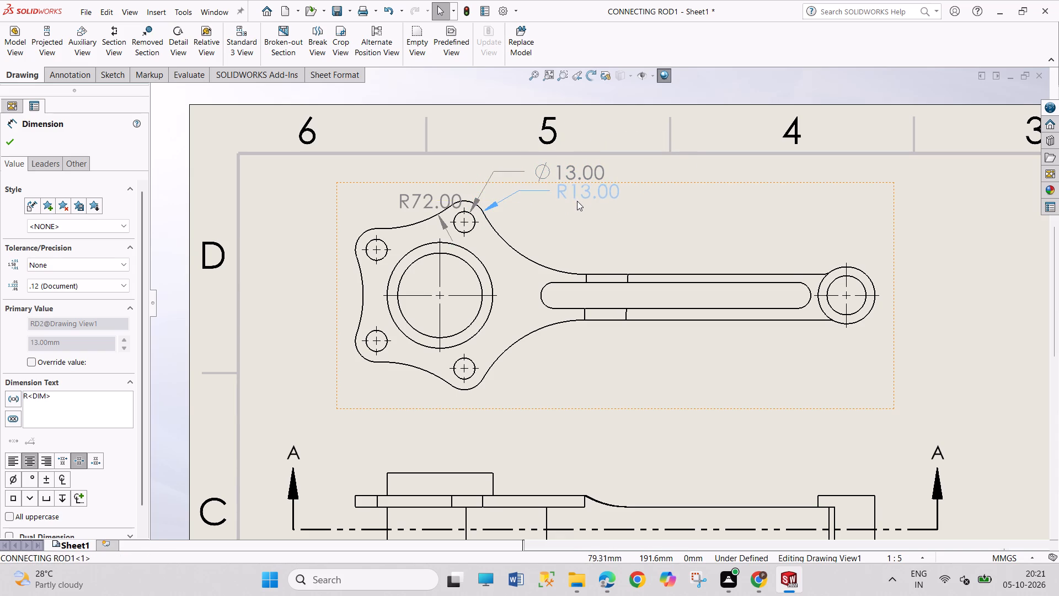
drag(577, 201, 577, 202)
click(634, 246)
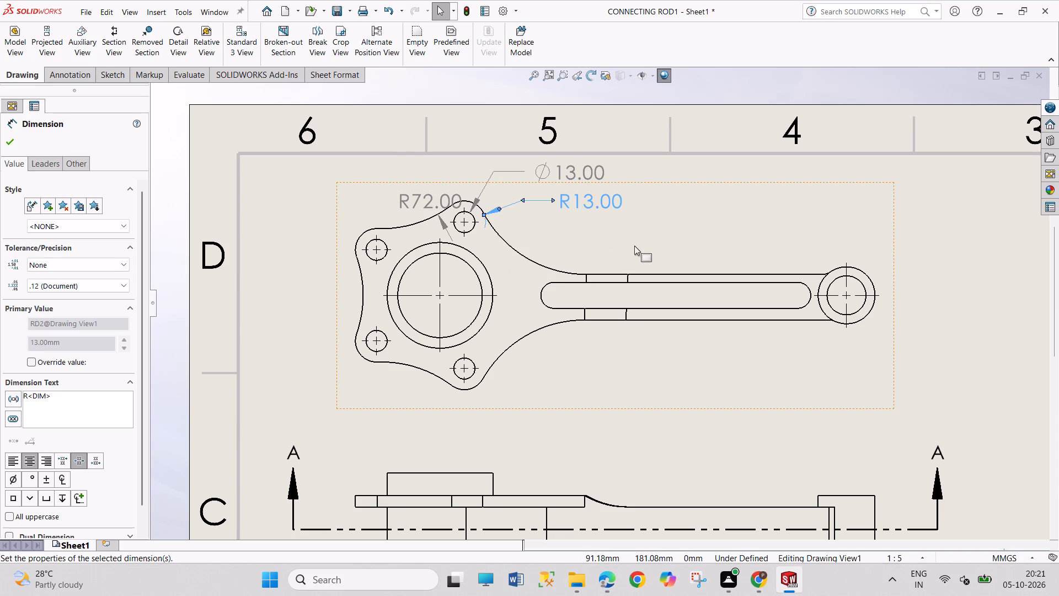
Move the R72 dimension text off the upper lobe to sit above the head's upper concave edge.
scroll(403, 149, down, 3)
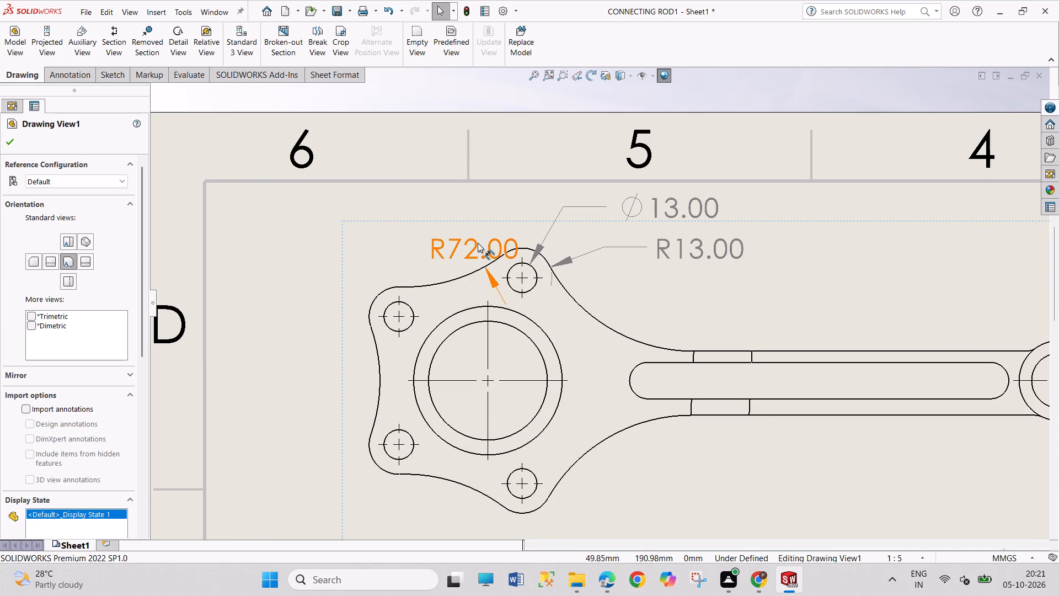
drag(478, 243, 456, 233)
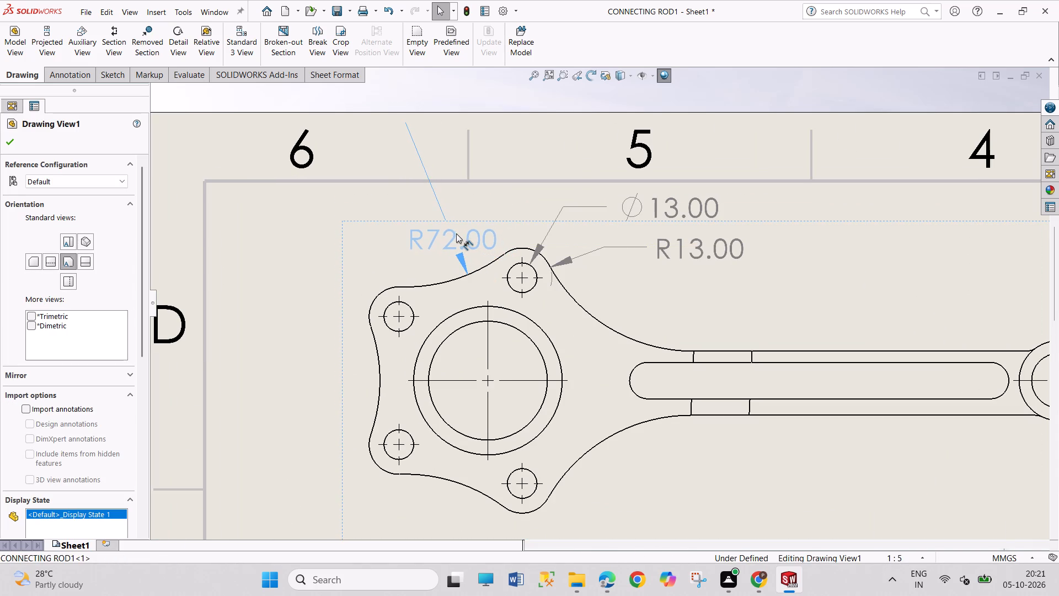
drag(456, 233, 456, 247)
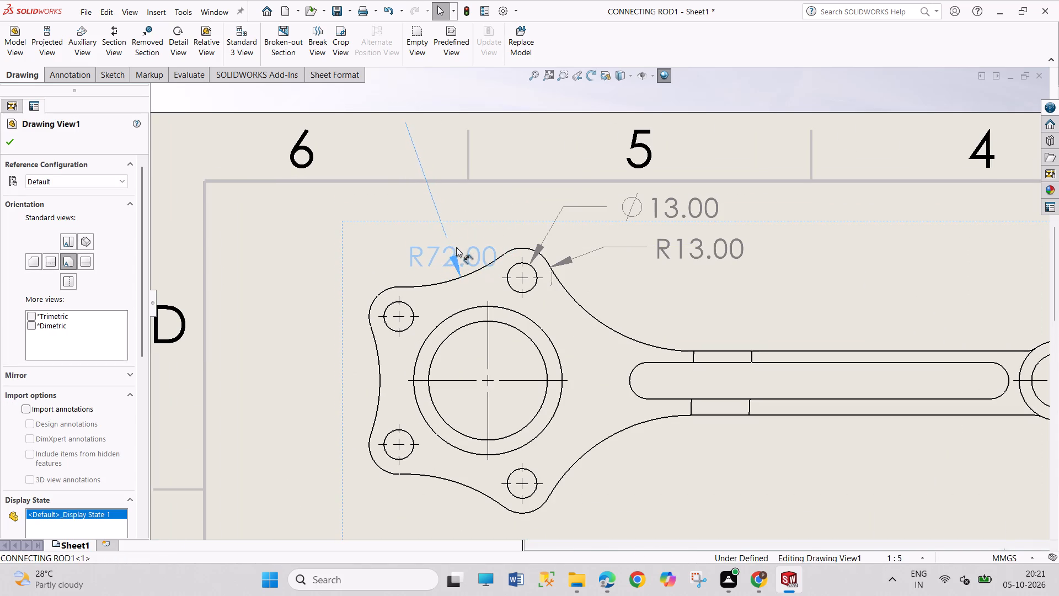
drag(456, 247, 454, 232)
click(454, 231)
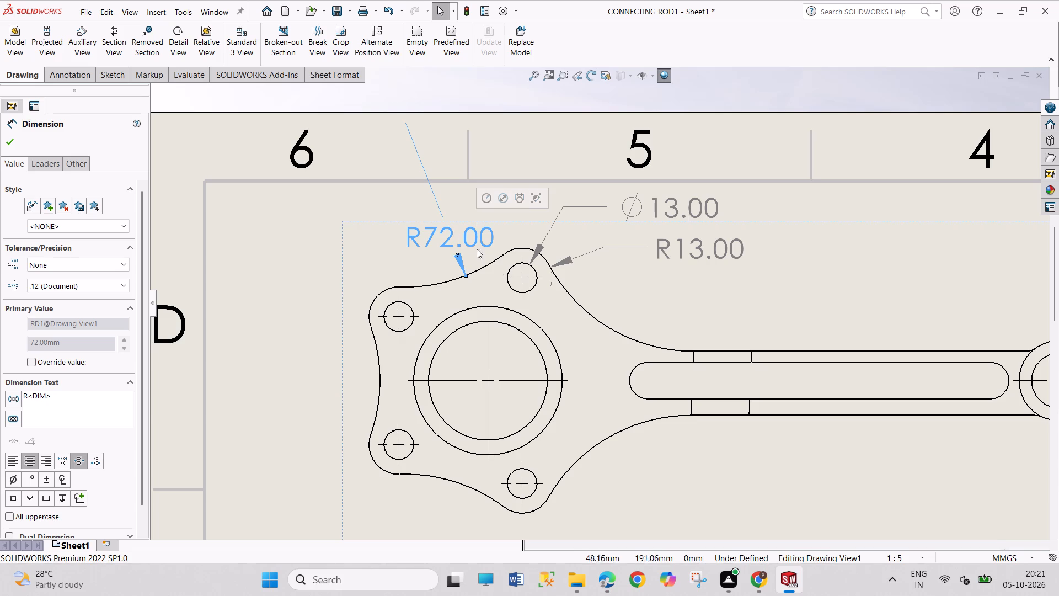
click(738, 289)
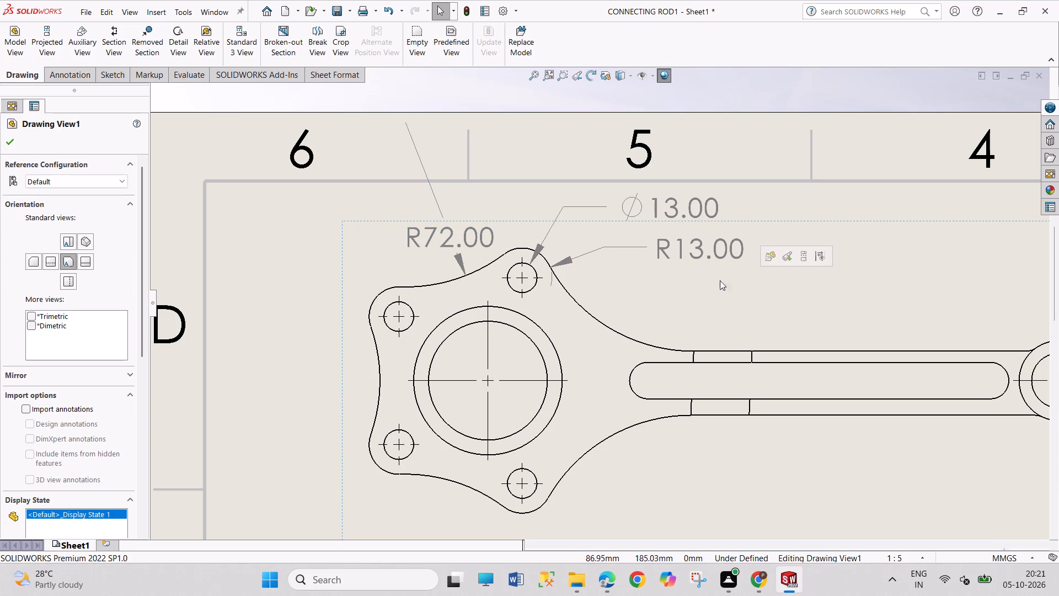
Delete the R72 radius dimension from the head's upper concave edge in the front view.
scroll(484, 223, up, 2)
scroll(549, 267, up, 4)
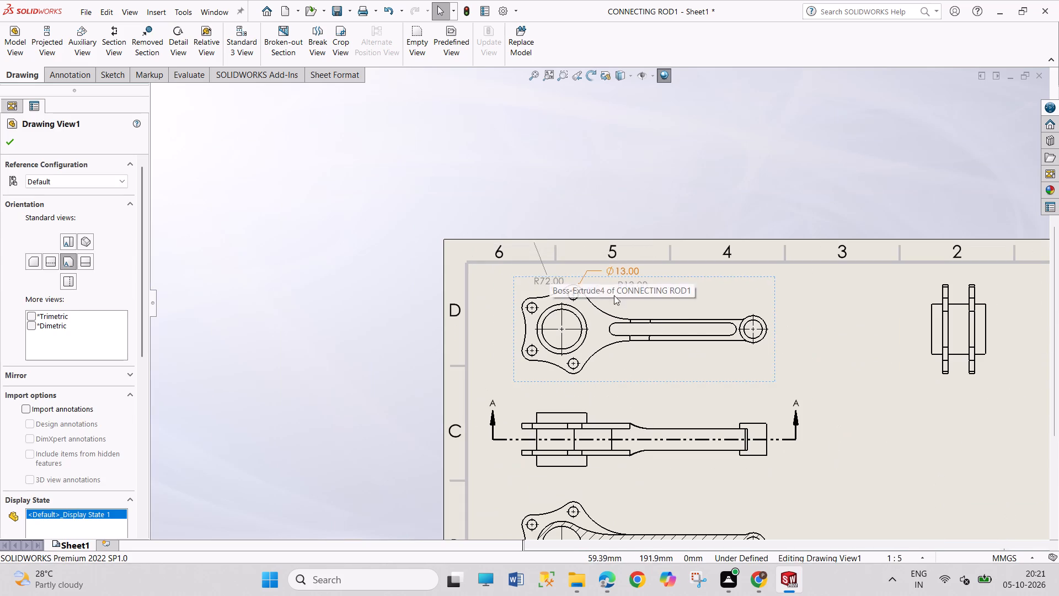
scroll(674, 324, up, 4)
scroll(715, 356, down, 3)
scroll(600, 262, down, 3)
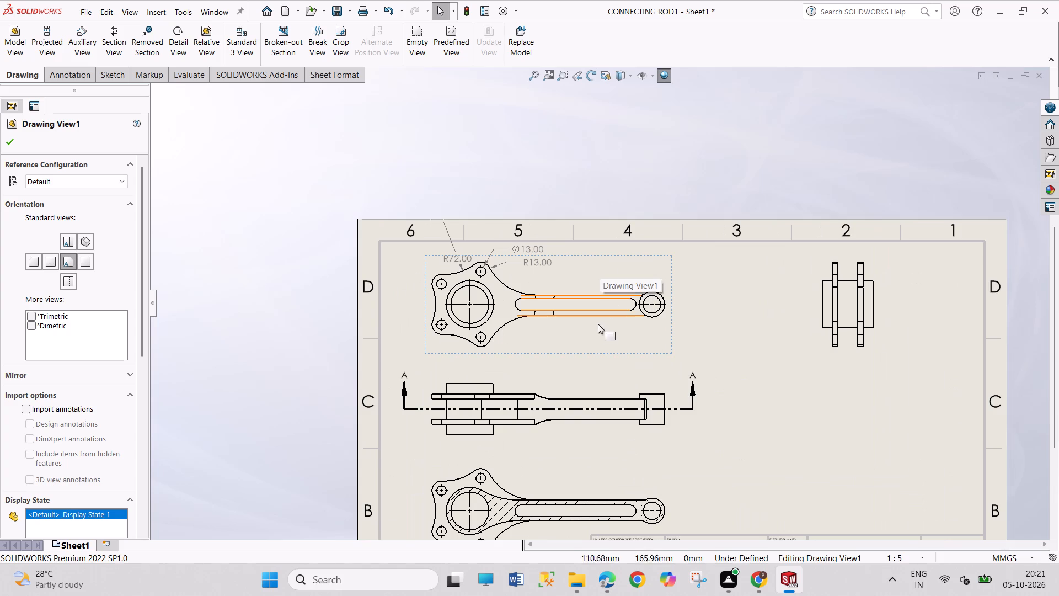
click(462, 263)
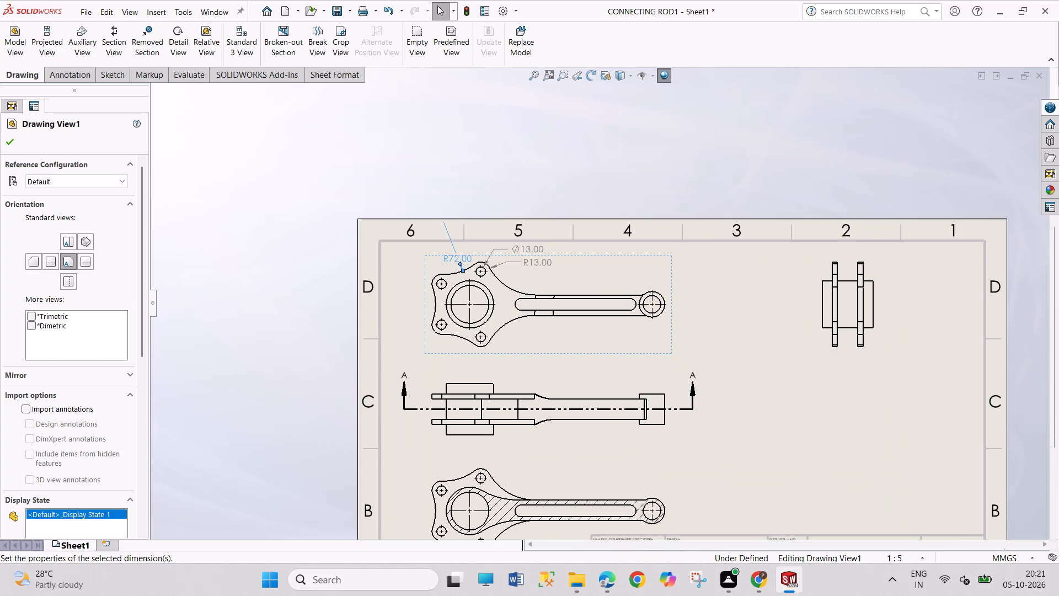
key(Delete)
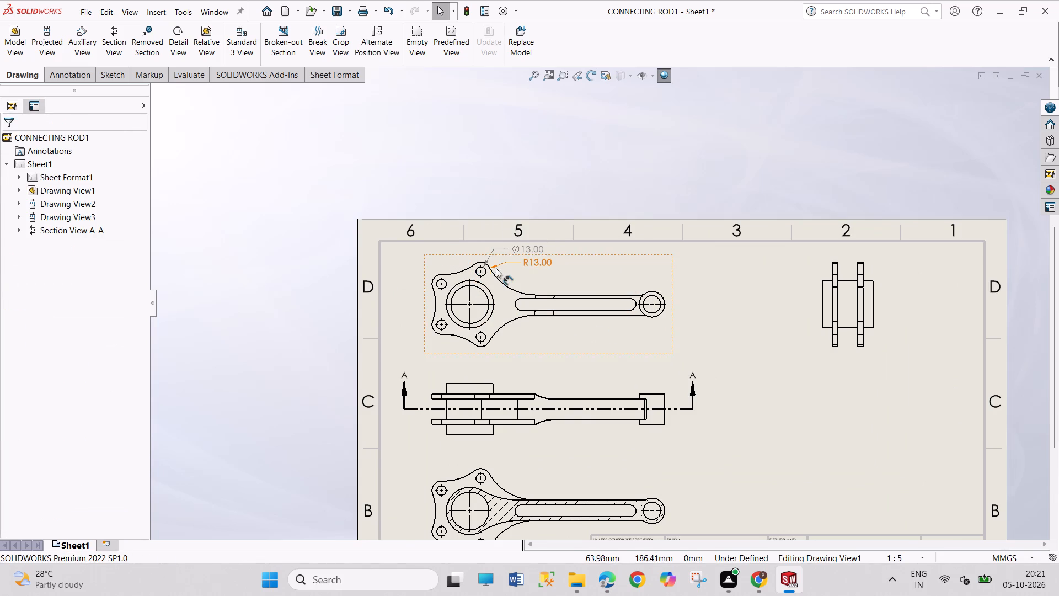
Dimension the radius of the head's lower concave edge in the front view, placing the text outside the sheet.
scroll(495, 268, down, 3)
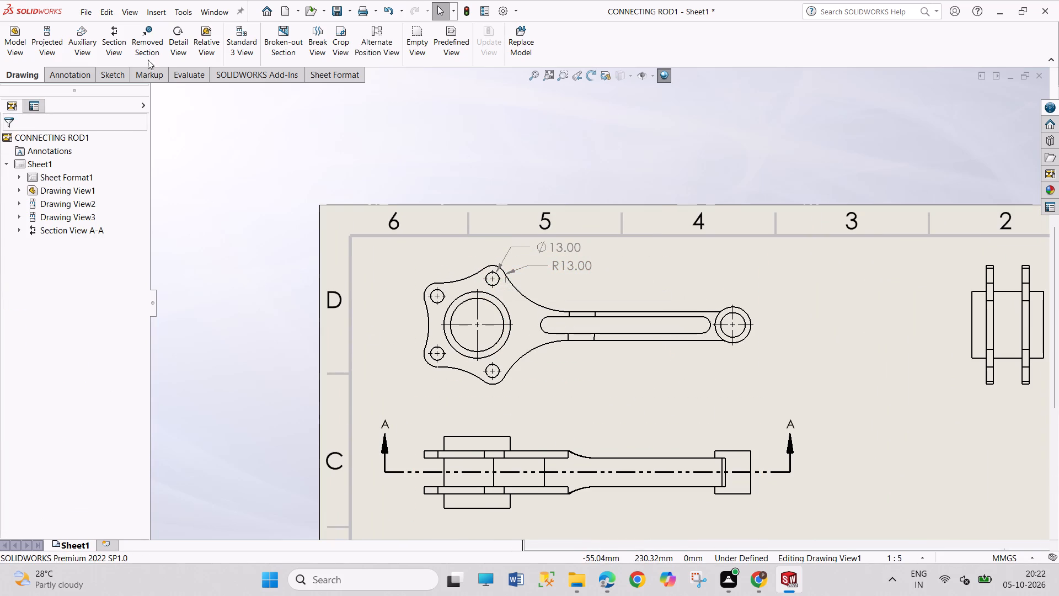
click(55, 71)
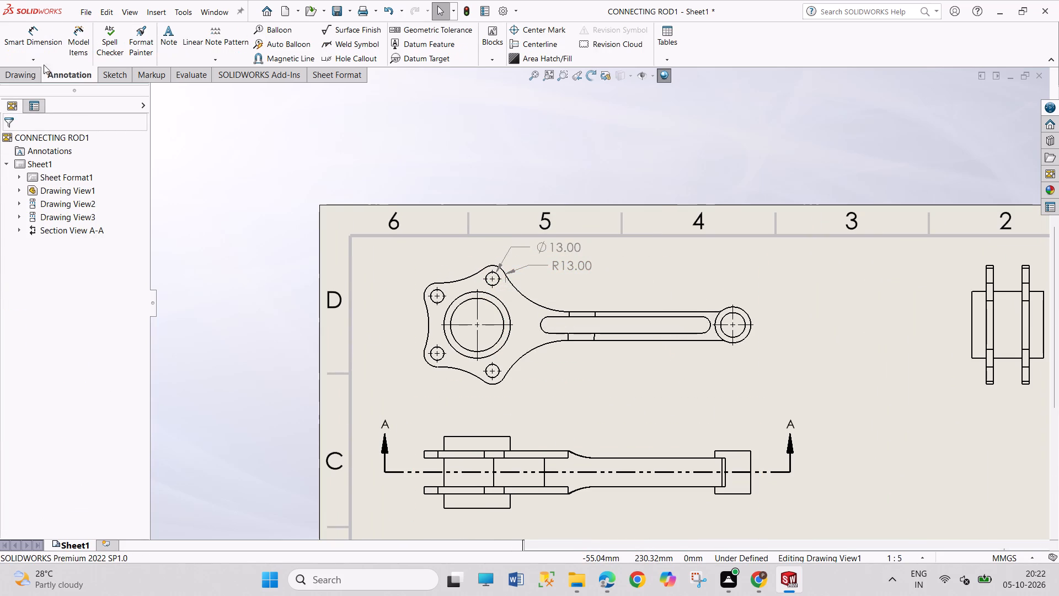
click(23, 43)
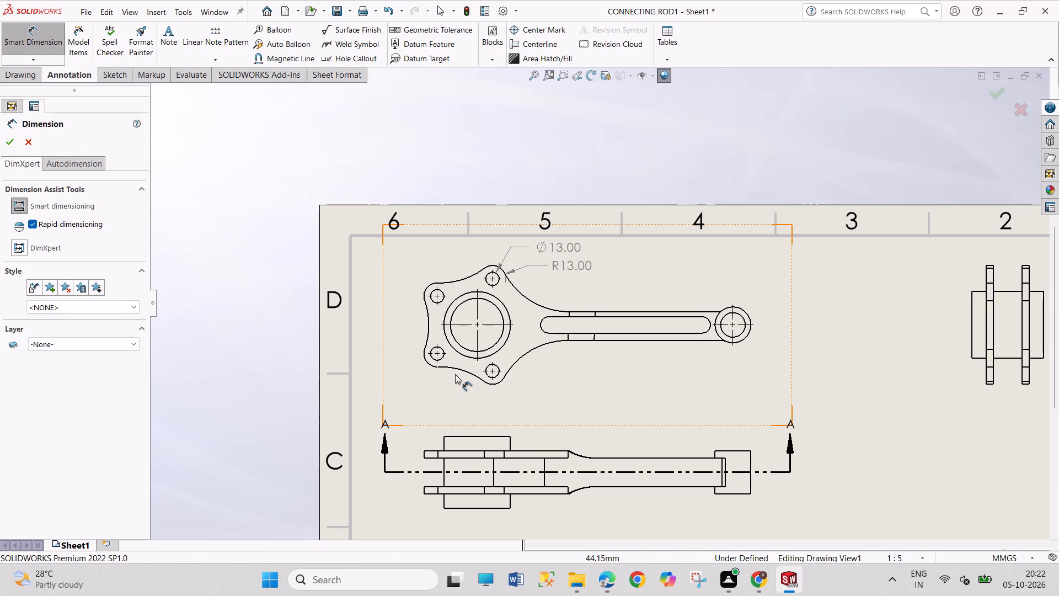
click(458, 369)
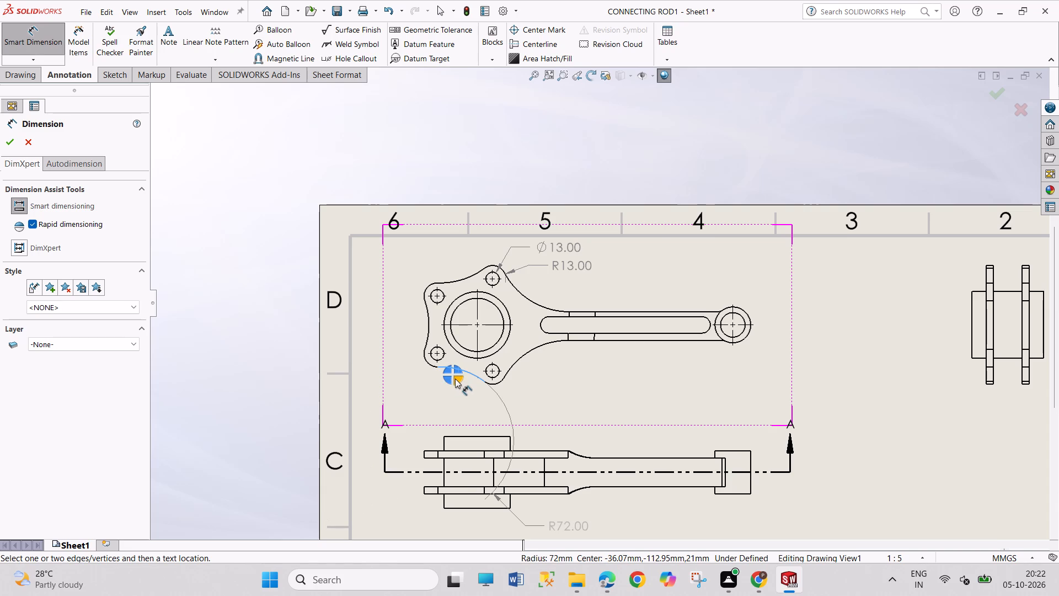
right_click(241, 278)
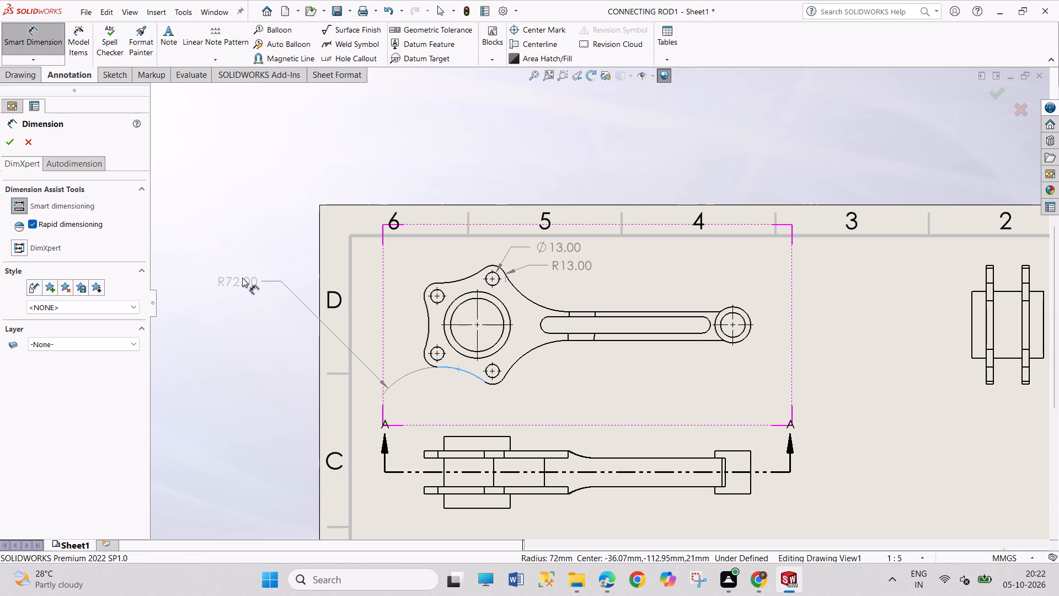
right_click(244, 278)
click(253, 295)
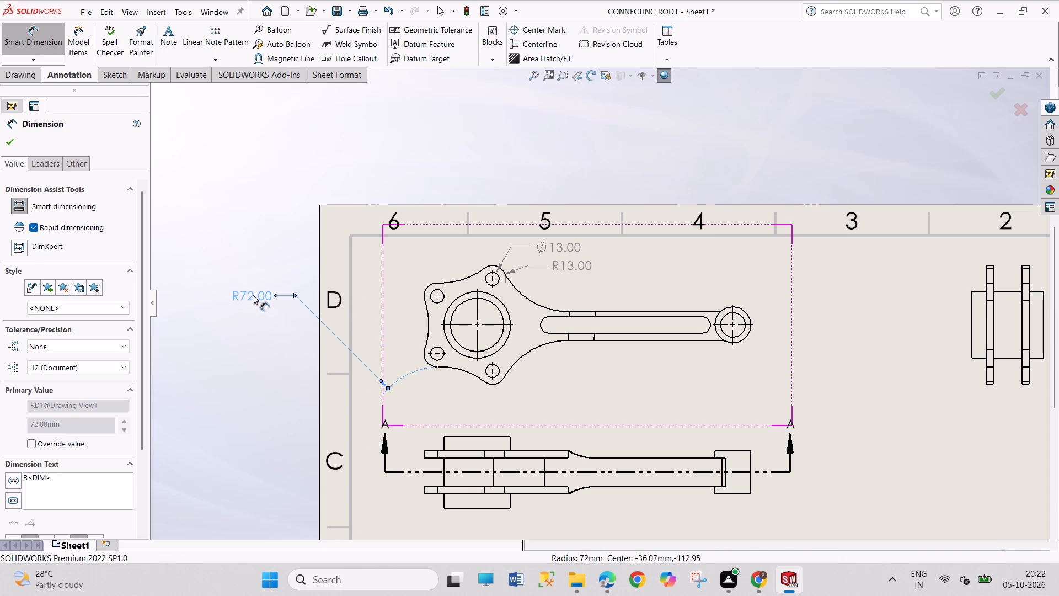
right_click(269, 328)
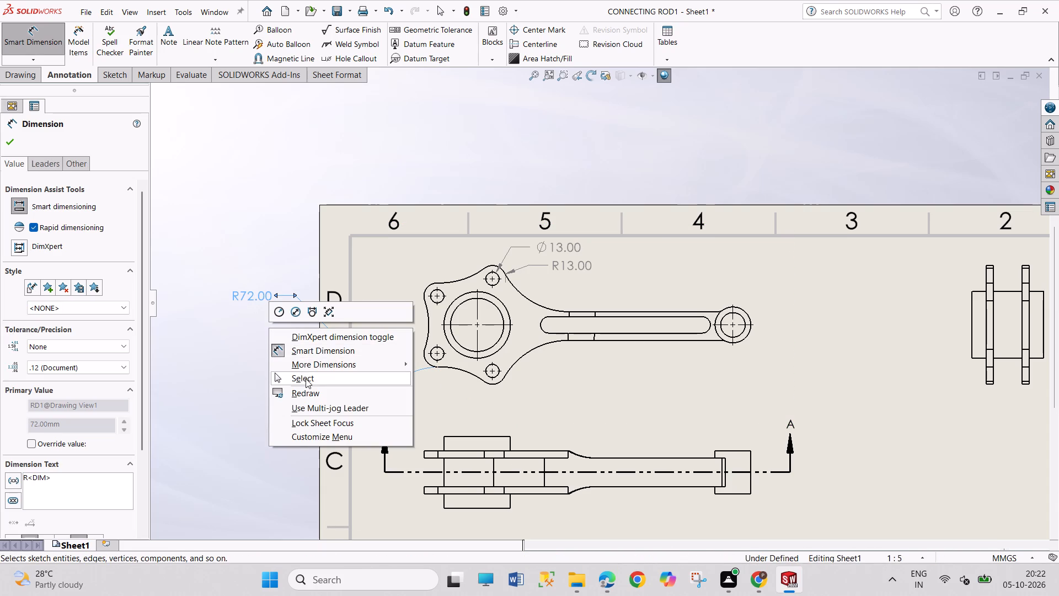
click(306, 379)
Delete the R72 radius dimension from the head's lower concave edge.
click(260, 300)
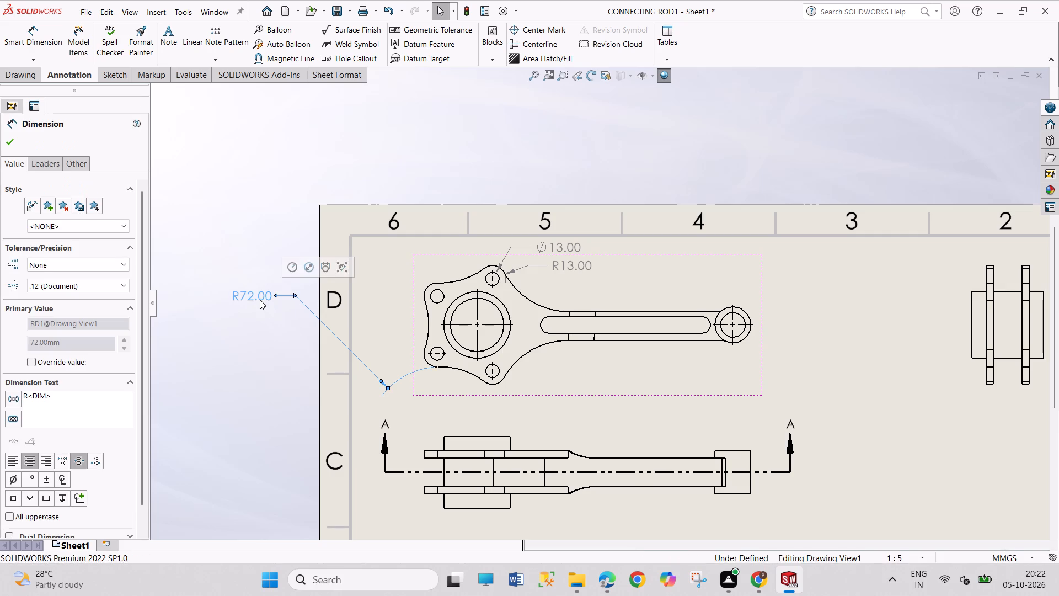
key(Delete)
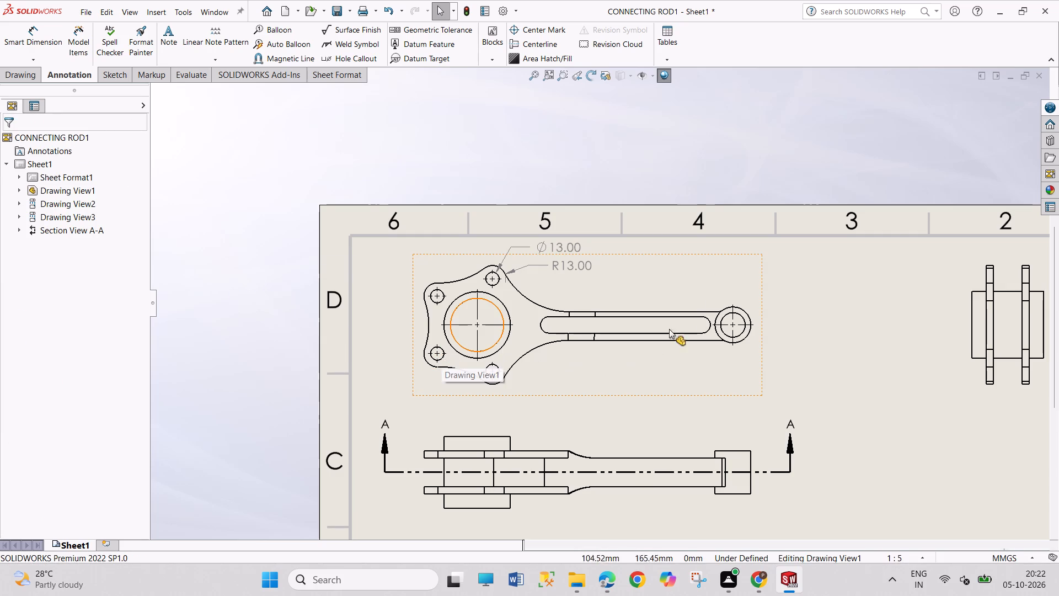
In the front view, dimension the radius of the upper arc blending the head into the shank.
click(41, 43)
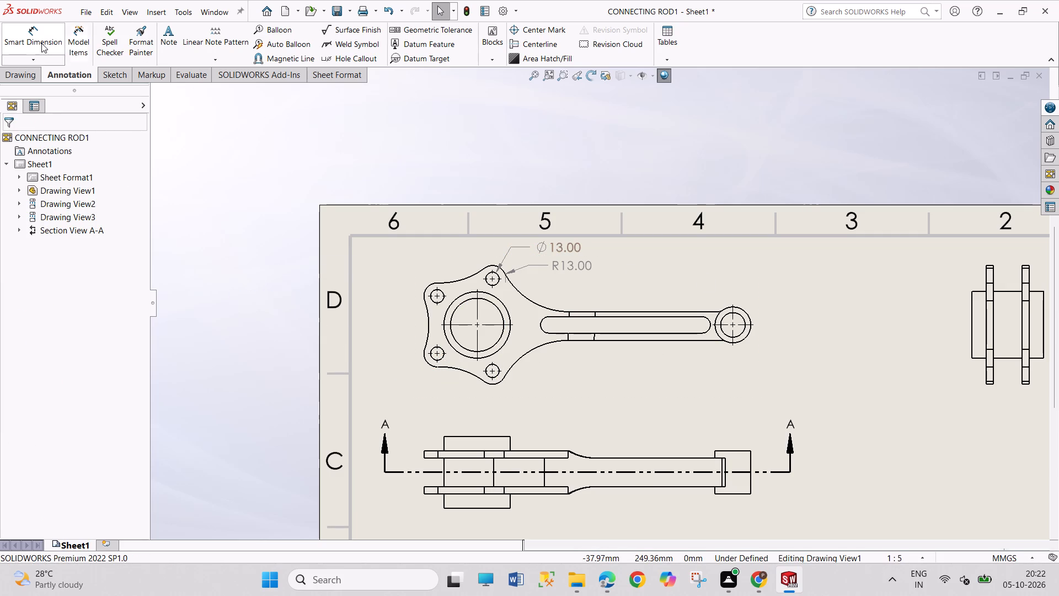
click(544, 307)
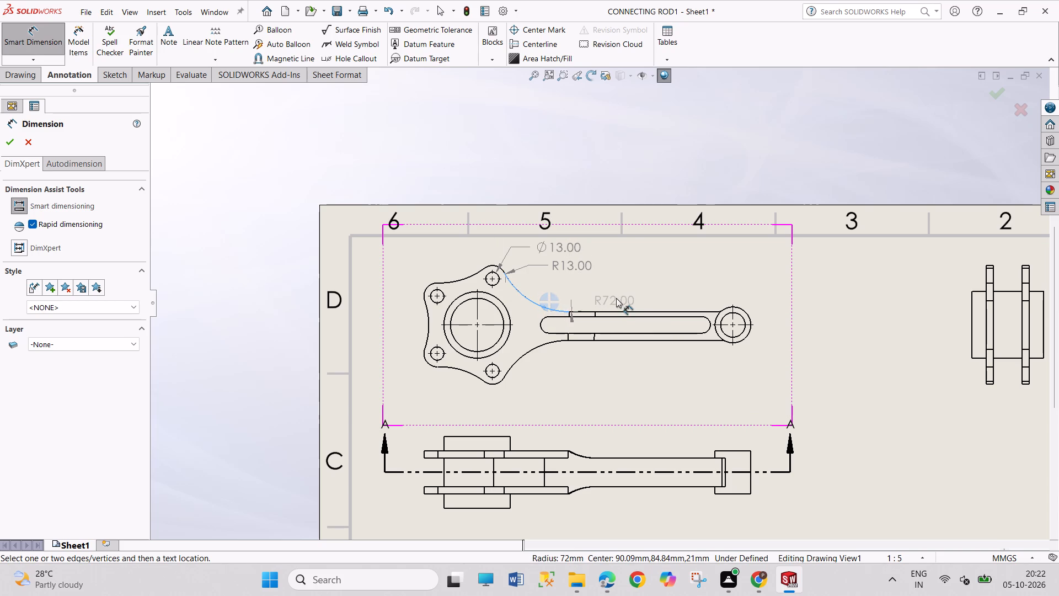
click(552, 296)
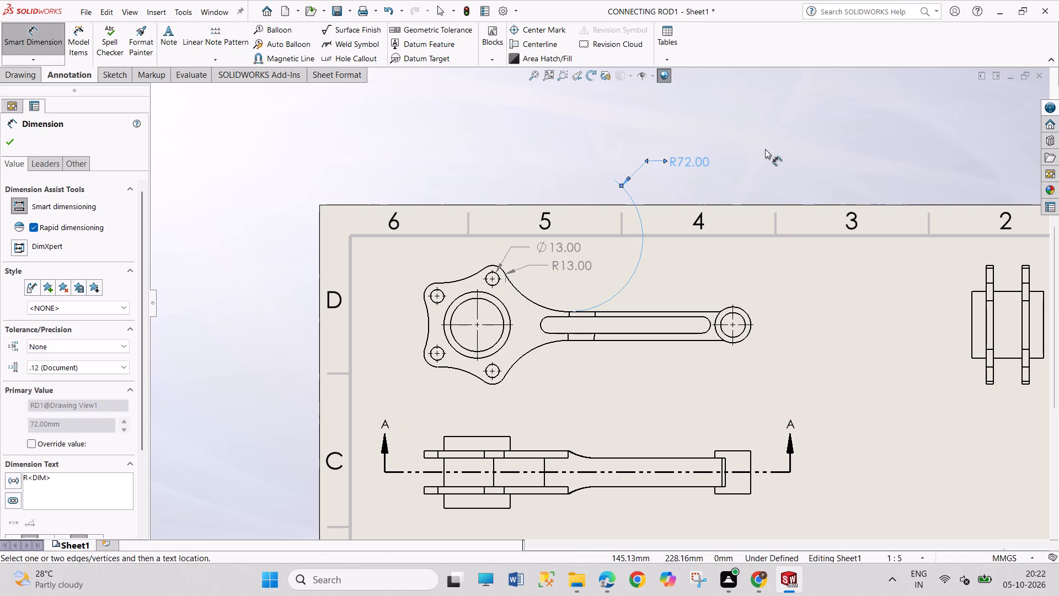
right_click(765, 149)
click(774, 199)
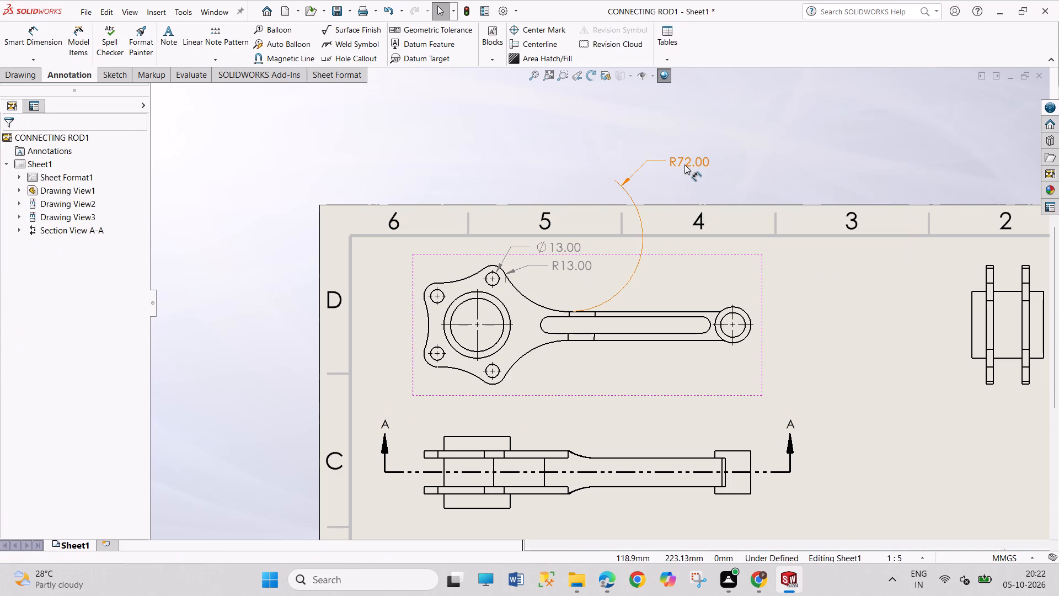
Move the R72 dimension text inside the sheet, just above the arc where the head meets the shank.
drag(684, 164, 607, 292)
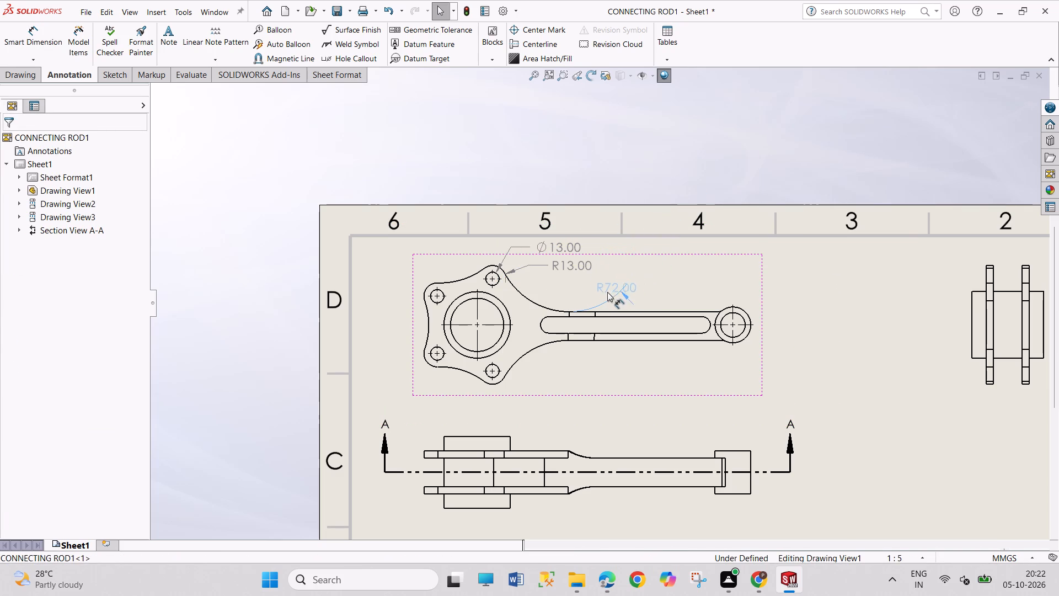
drag(607, 292, 557, 299)
click(804, 295)
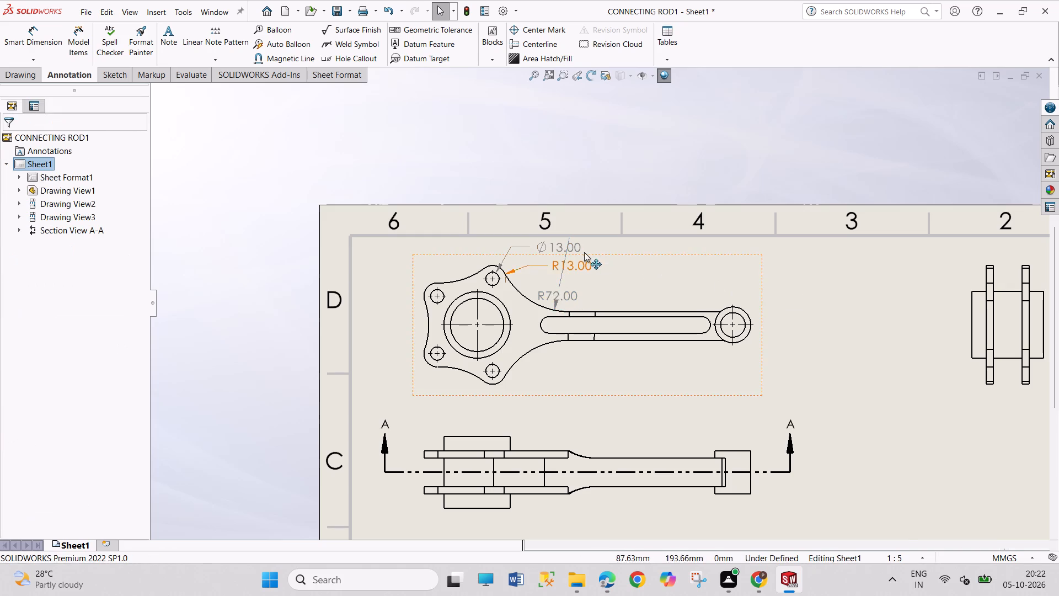
scroll(583, 252, down, 4)
scroll(580, 299, down, 3)
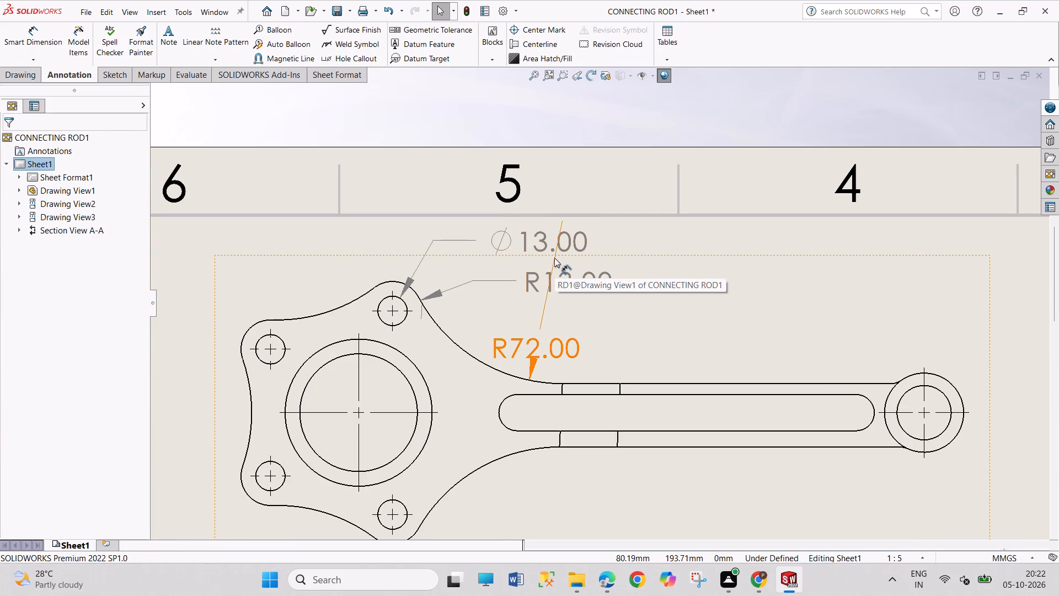
drag(554, 258, 617, 278)
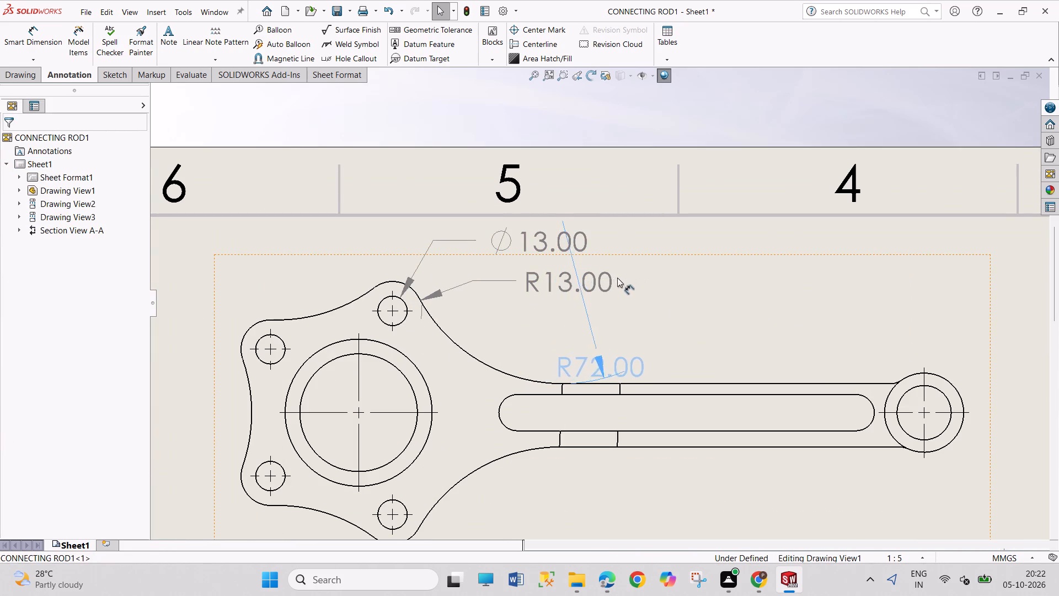
drag(617, 278, 563, 248)
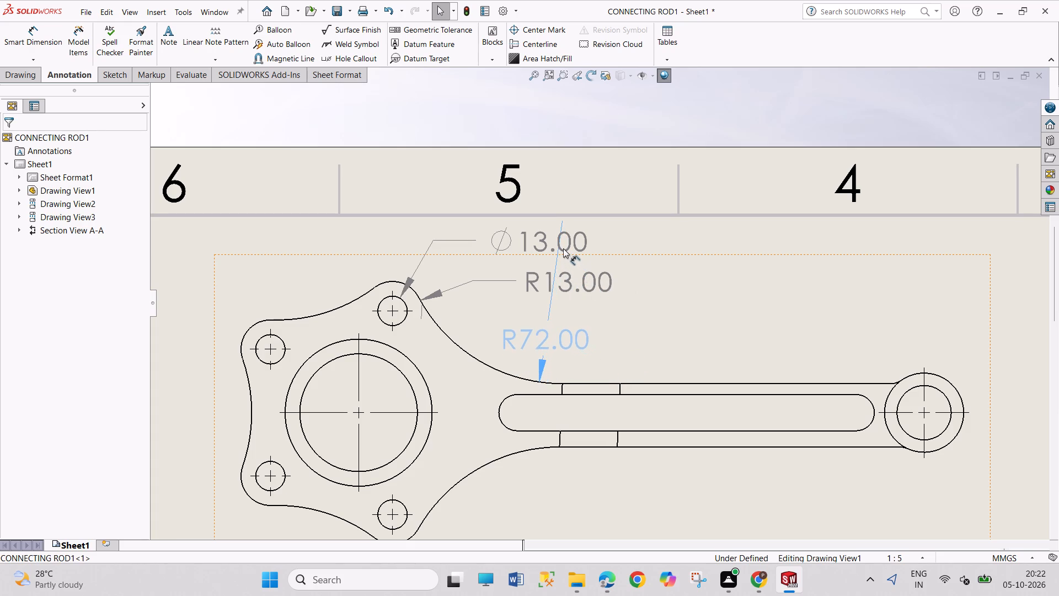
drag(563, 248, 563, 248)
click(704, 323)
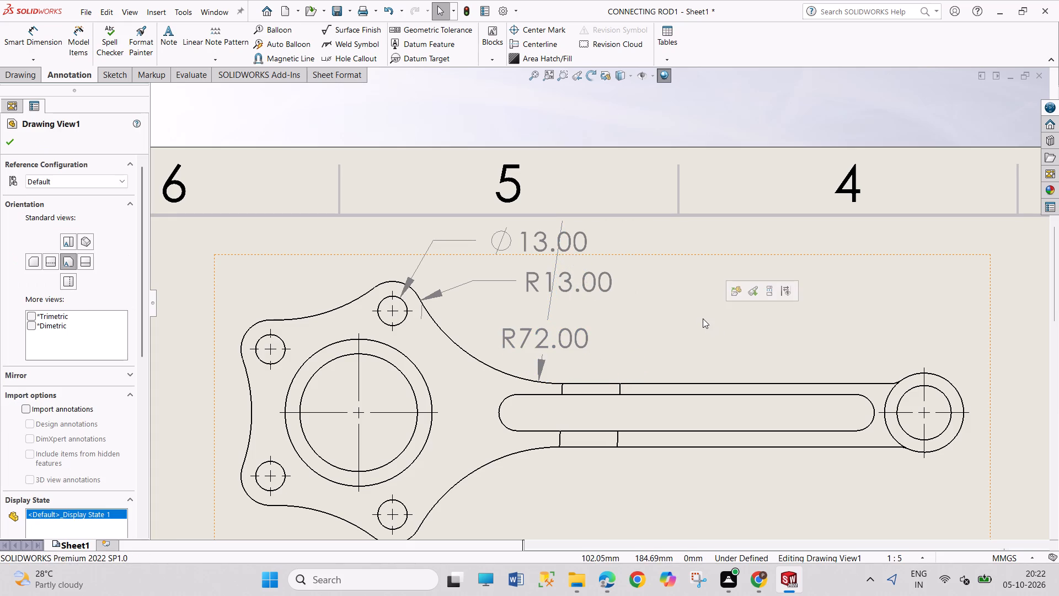
Delete the R13 radius and Ø13 hole diameter dimensions from the head's upper lobe.
click(590, 285)
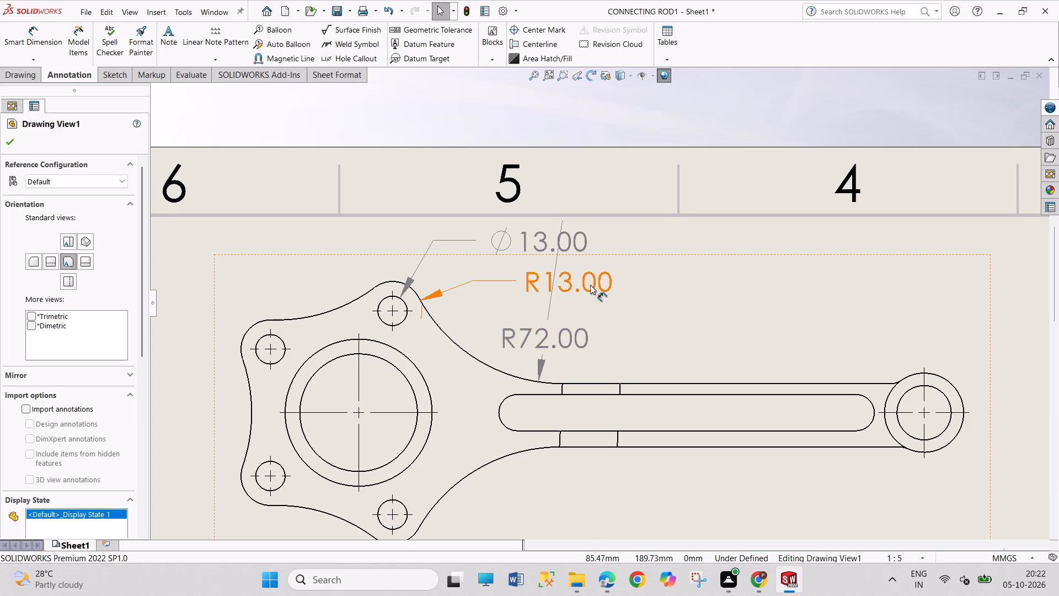
key(Delete)
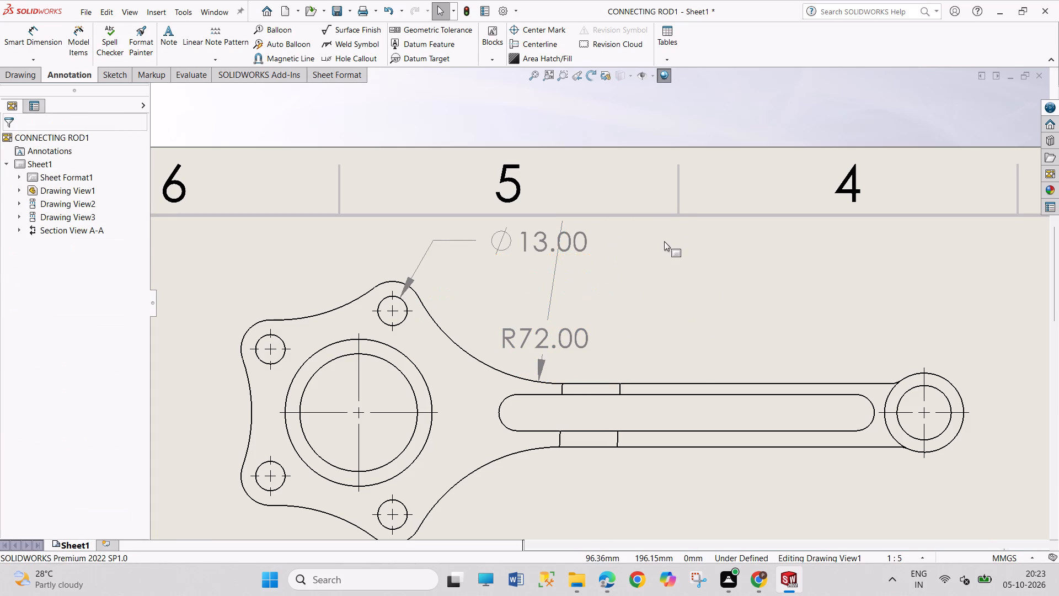
click(548, 236)
key(Delete)
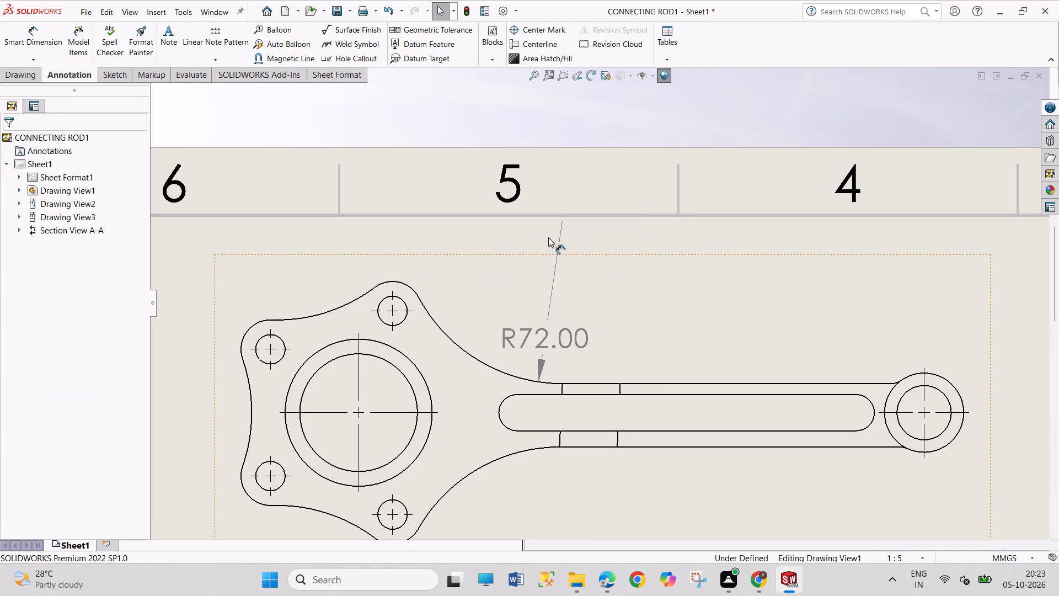
Dimension the outer radius of the head's upper-left lobe and the diameter of its hole in the front view.
click(31, 47)
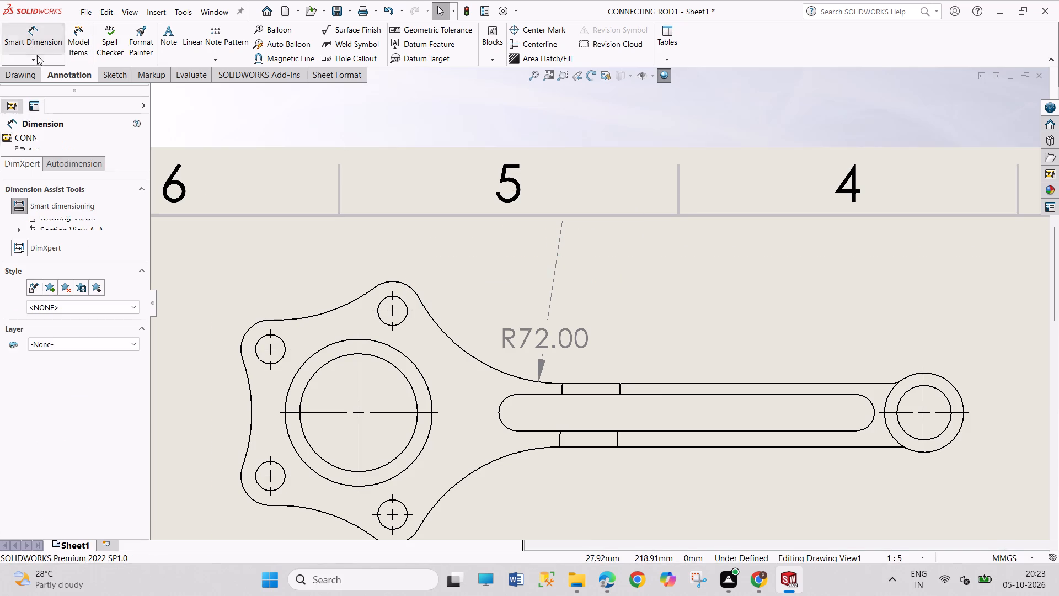
scroll(226, 323, up, 2)
scroll(368, 439, down, 1)
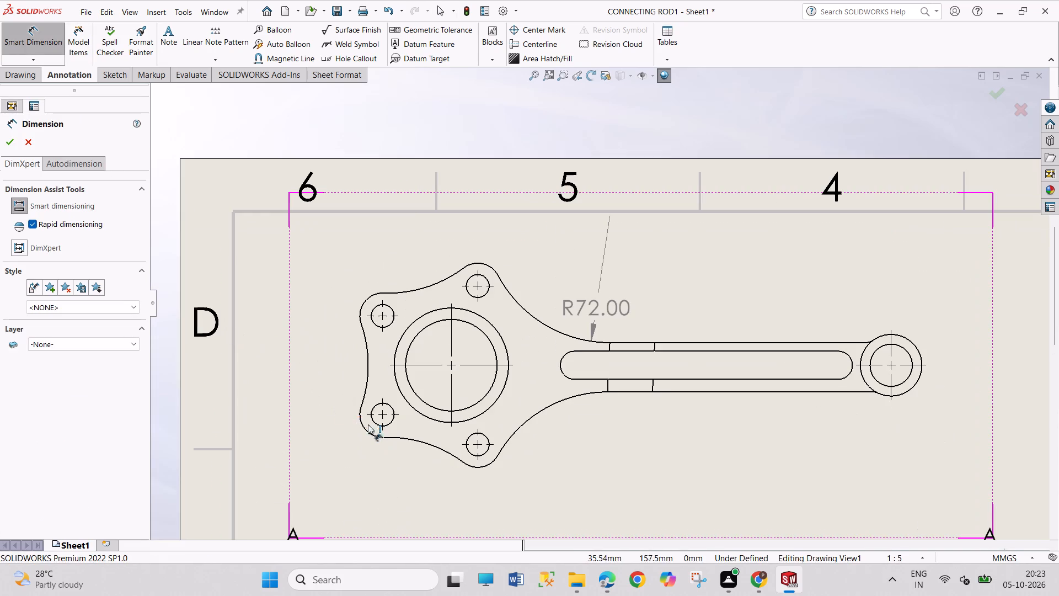
click(362, 307)
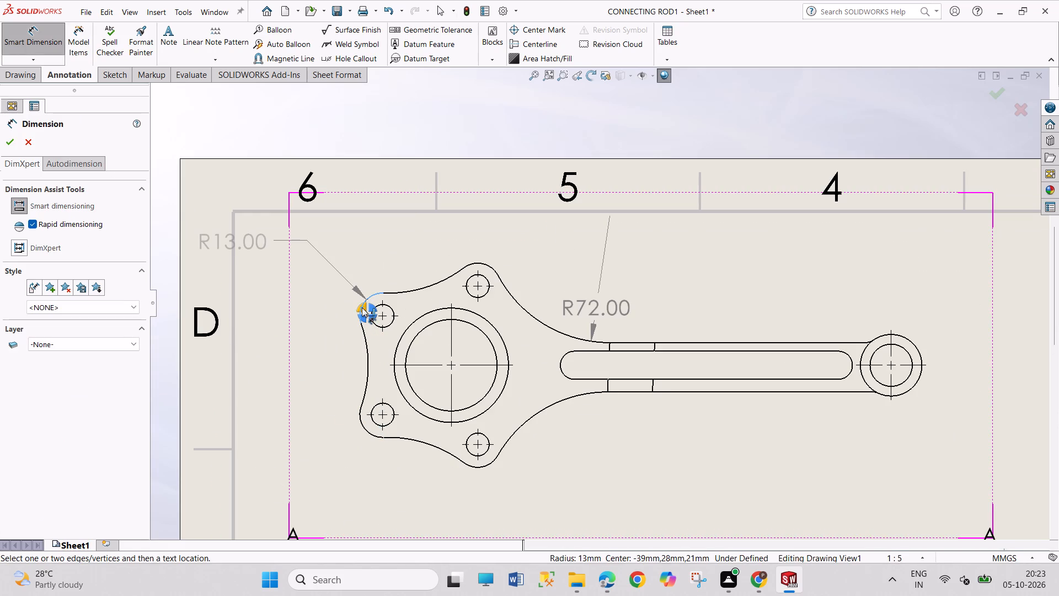
click(362, 307)
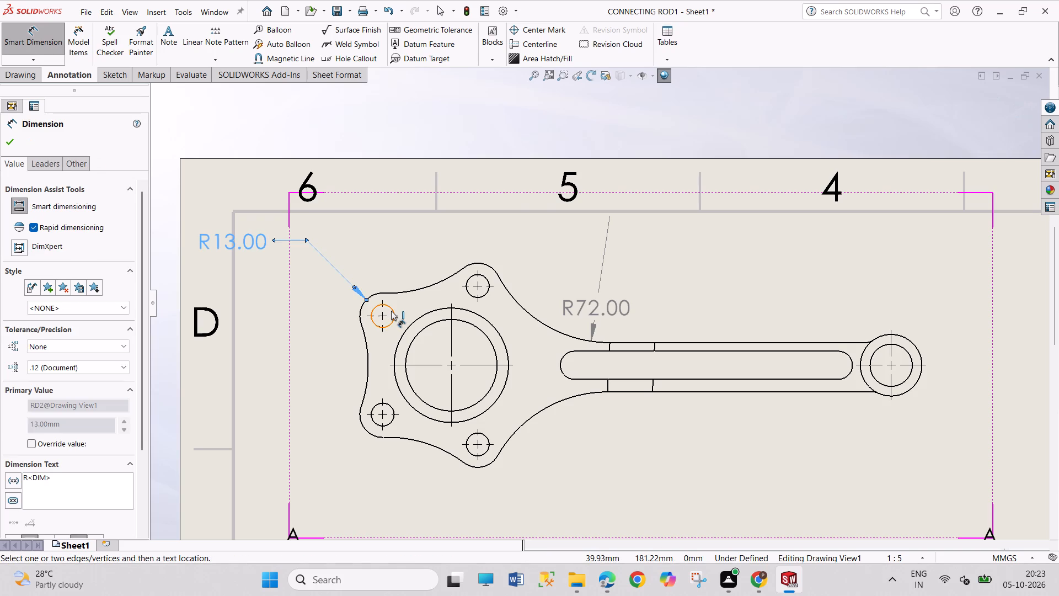
click(391, 311)
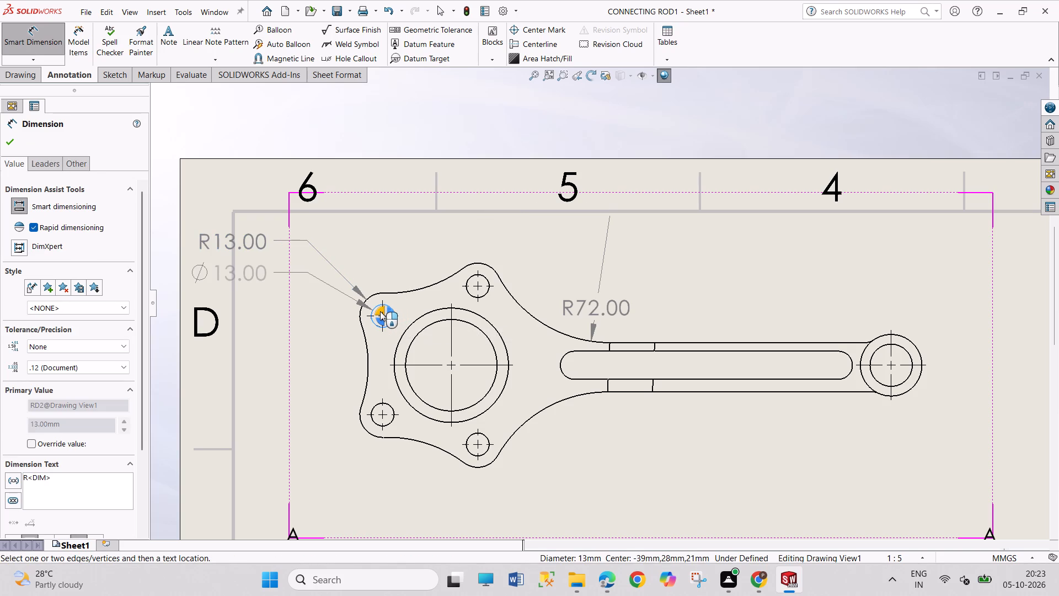
click(380, 311)
right_click(280, 344)
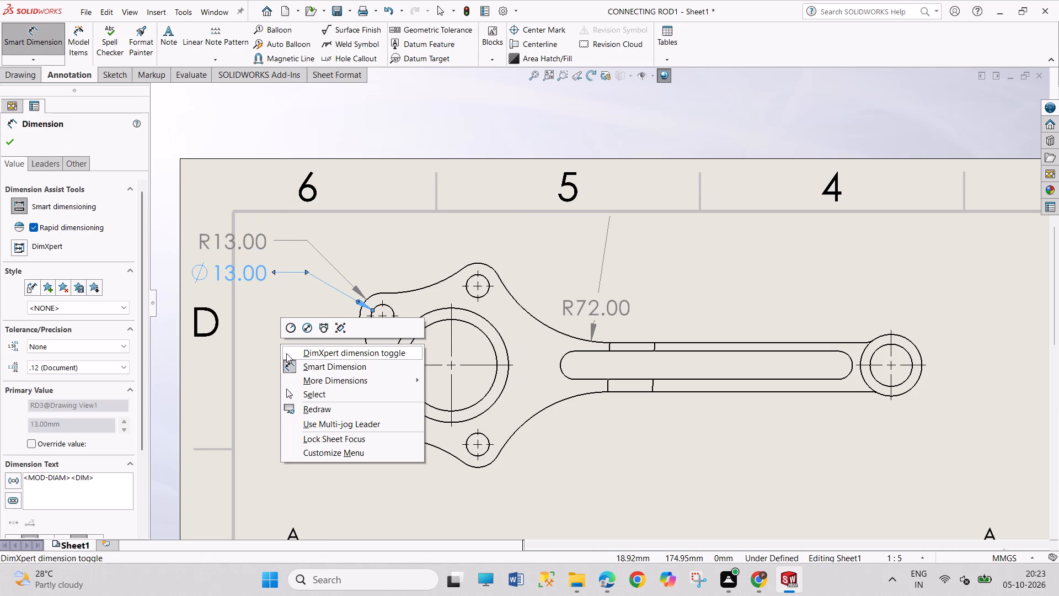
click(304, 392)
Move the R13 and Ø13 dimension texts closer beside the upper-left lobe, with the radius directly above the diameter.
drag(257, 279, 306, 322)
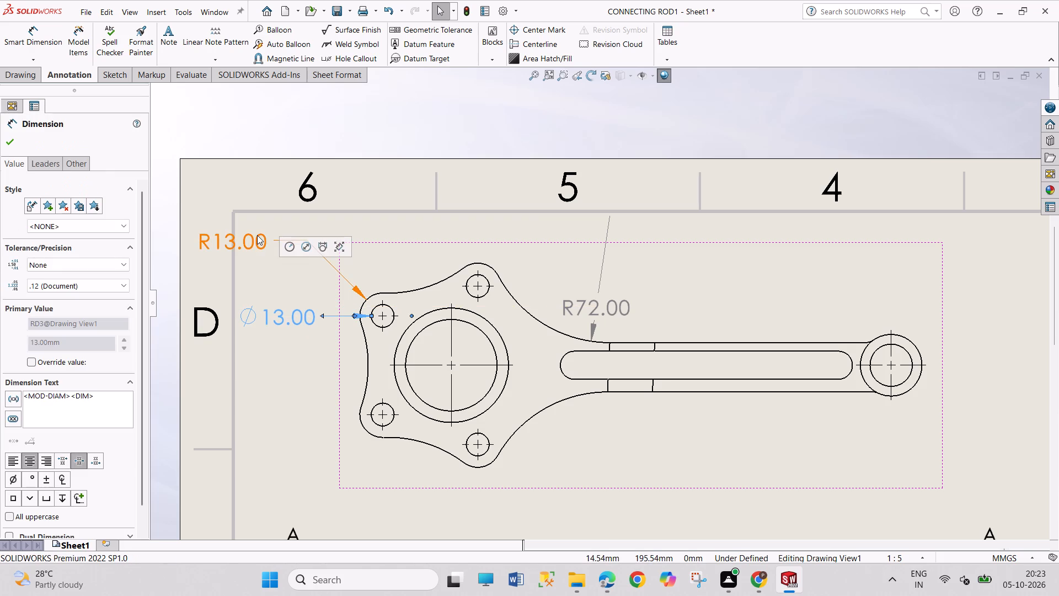
drag(257, 235, 303, 257)
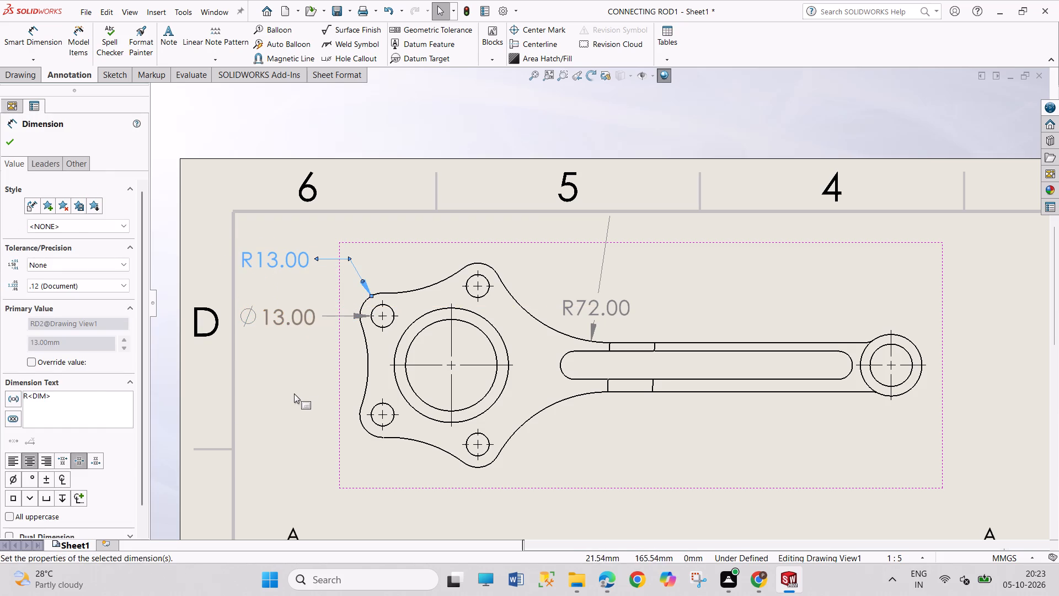
click(294, 393)
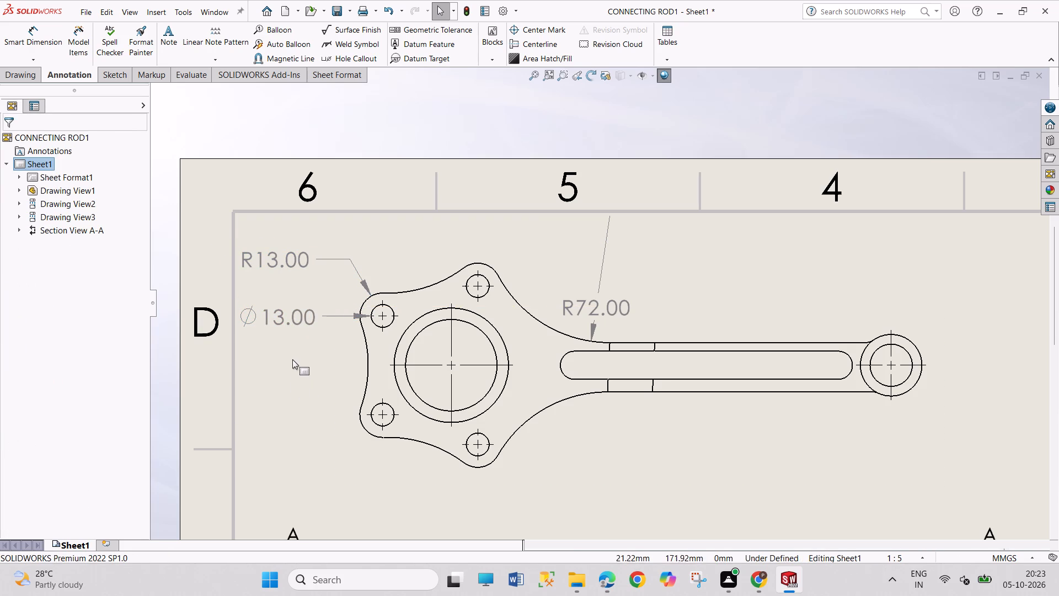
drag(296, 325, 295, 310)
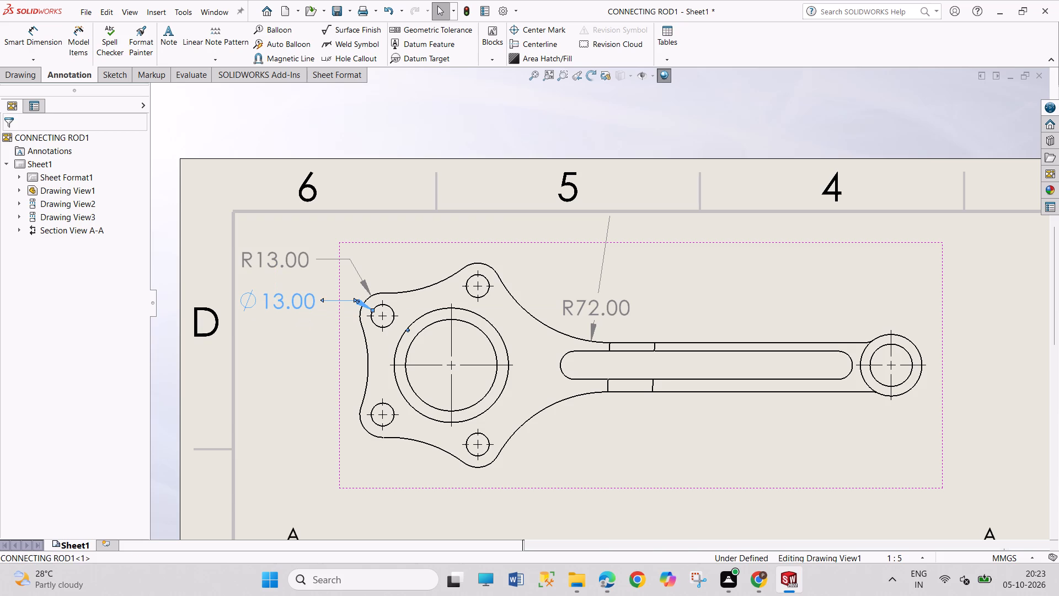
click(310, 385)
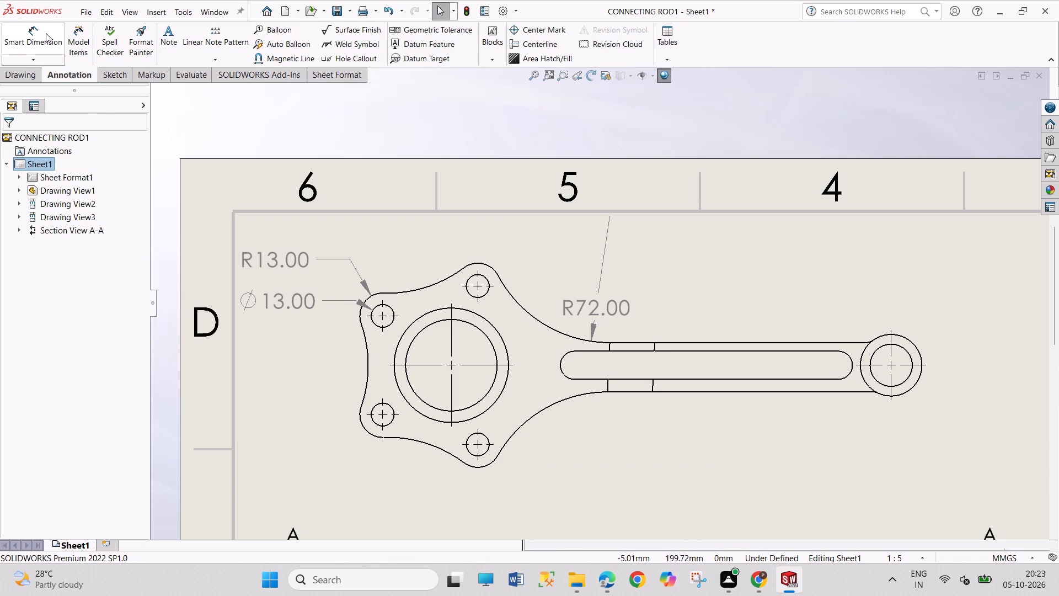
Dimension the head's vertical hole spacings in the front view: between the two leftmost holes, and between the lower-left and bottom holes.
click(46, 33)
click(393, 324)
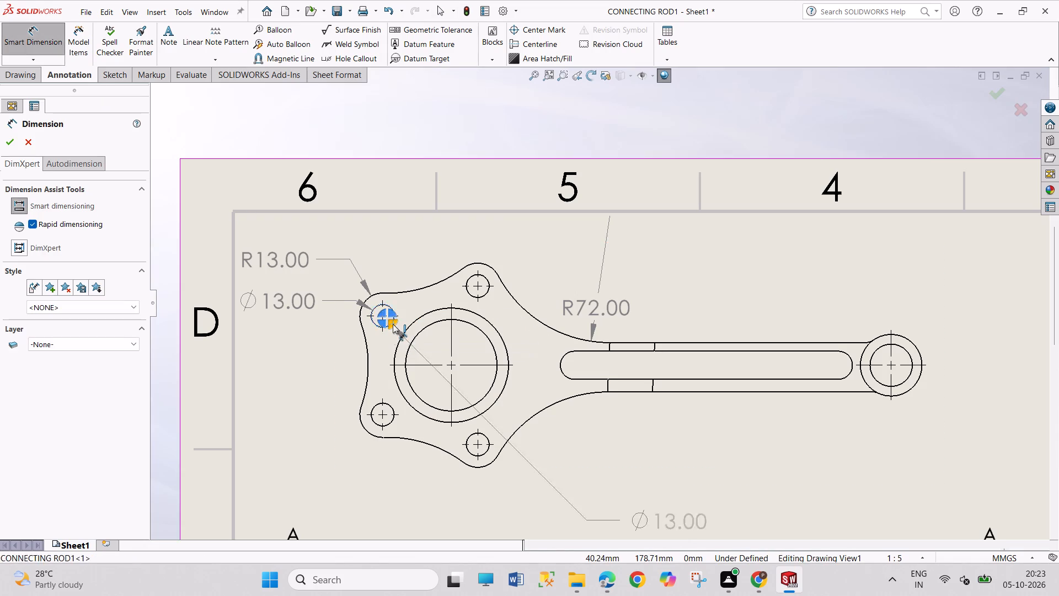
click(395, 411)
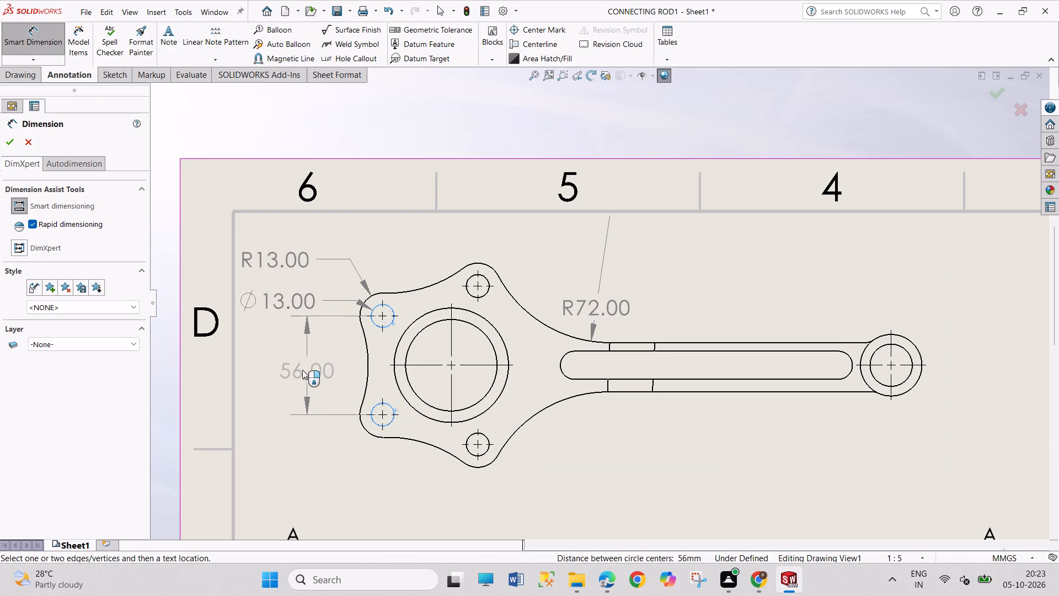
click(302, 370)
scroll(396, 508, up, 2)
scroll(544, 459, down, 1)
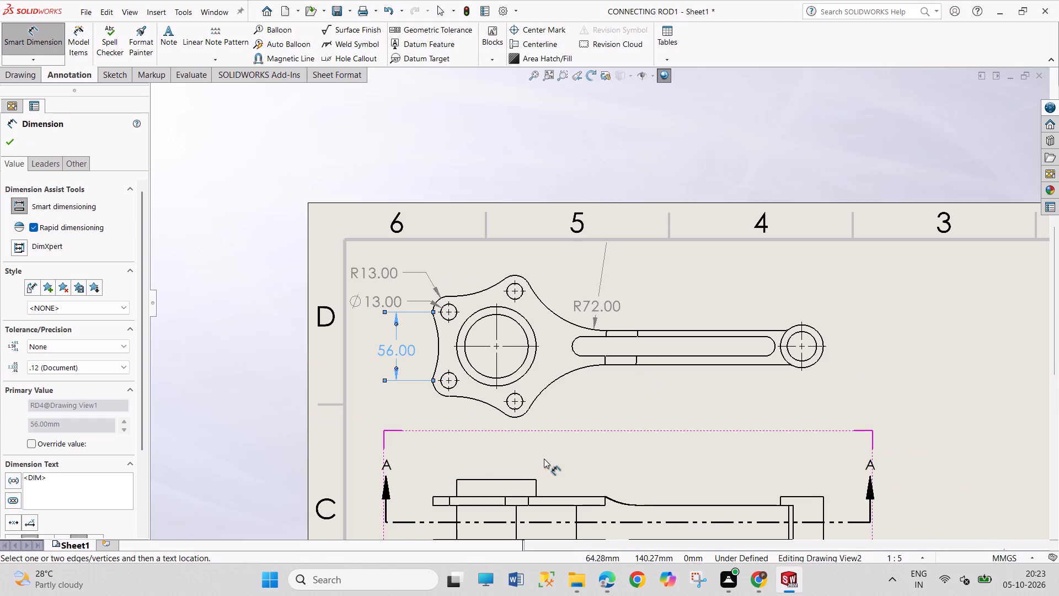
scroll(544, 459, down, 2)
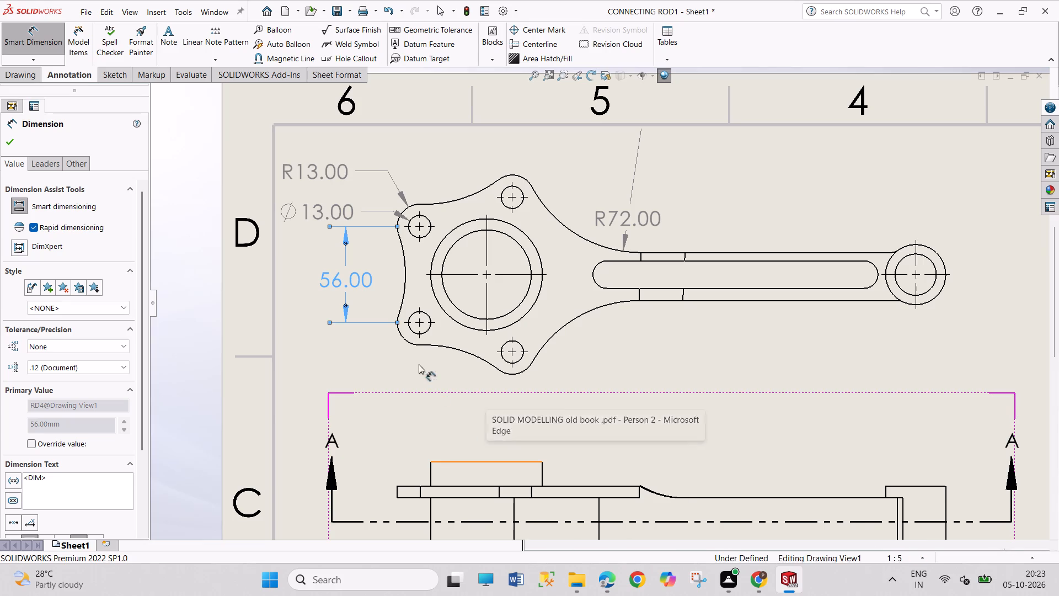
click(426, 332)
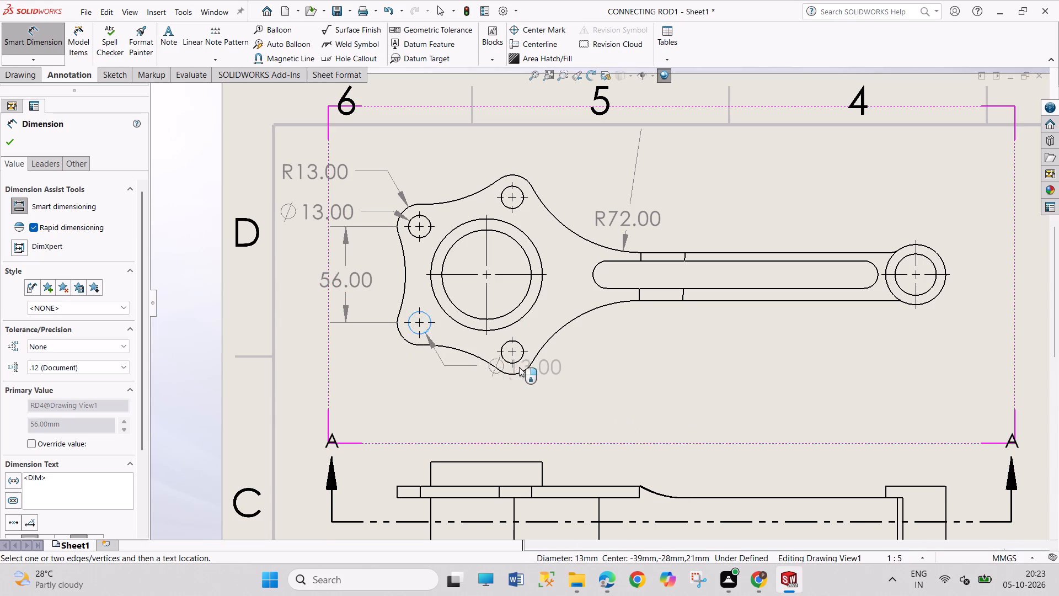
click(518, 361)
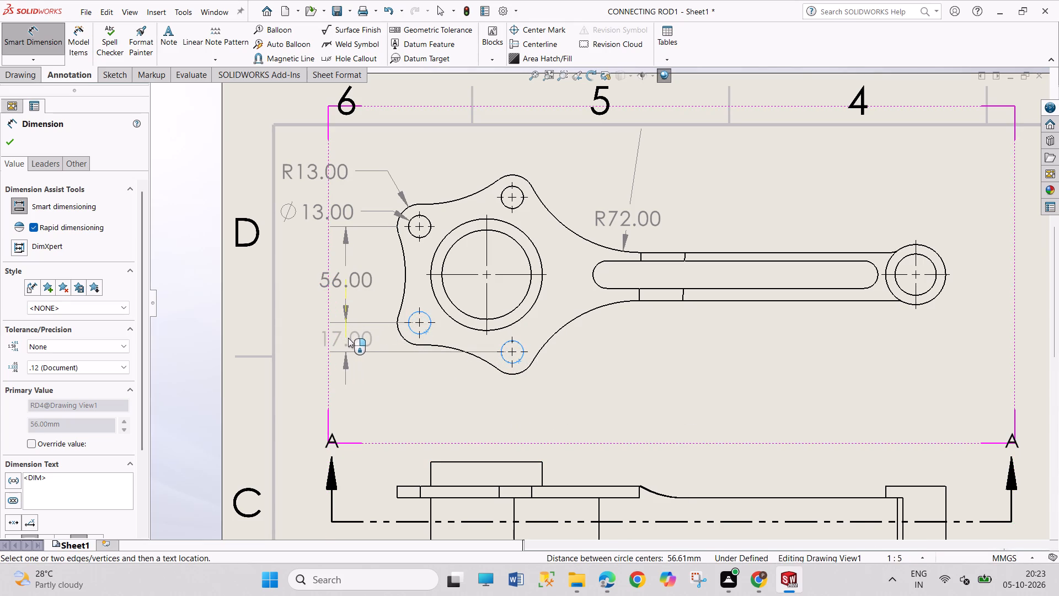
click(348, 338)
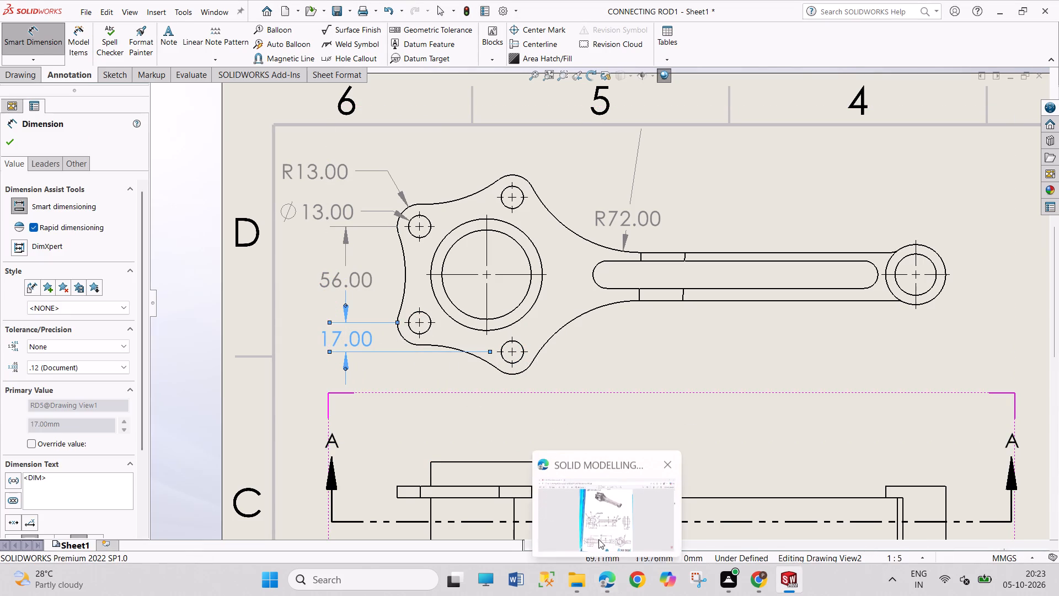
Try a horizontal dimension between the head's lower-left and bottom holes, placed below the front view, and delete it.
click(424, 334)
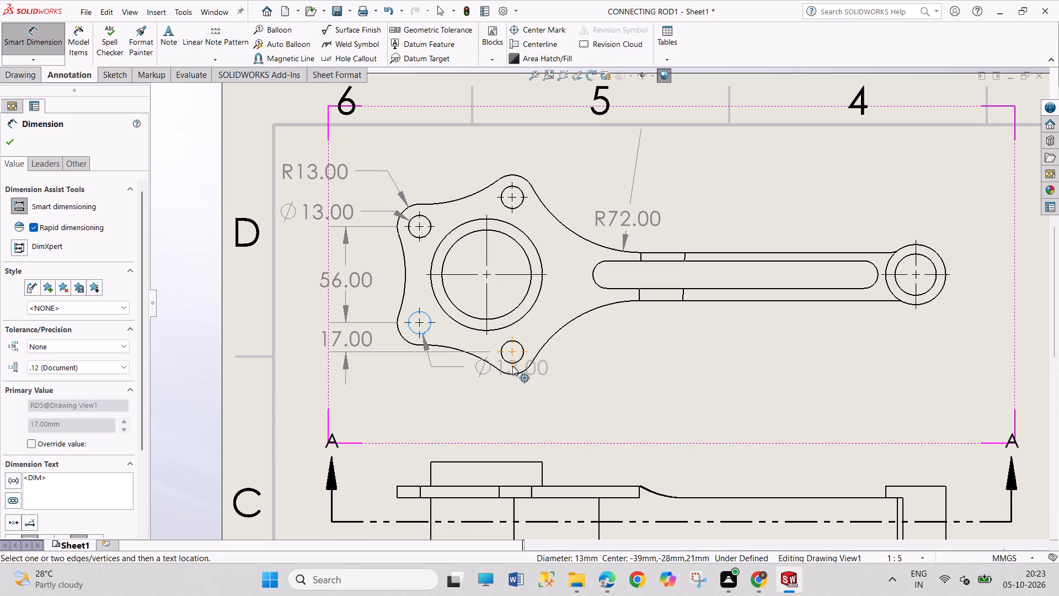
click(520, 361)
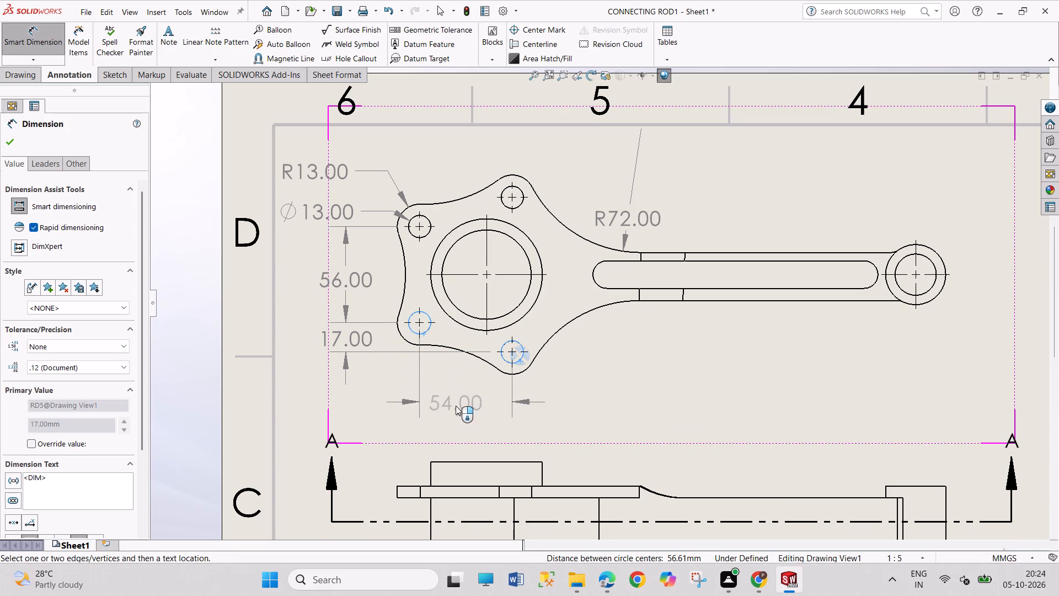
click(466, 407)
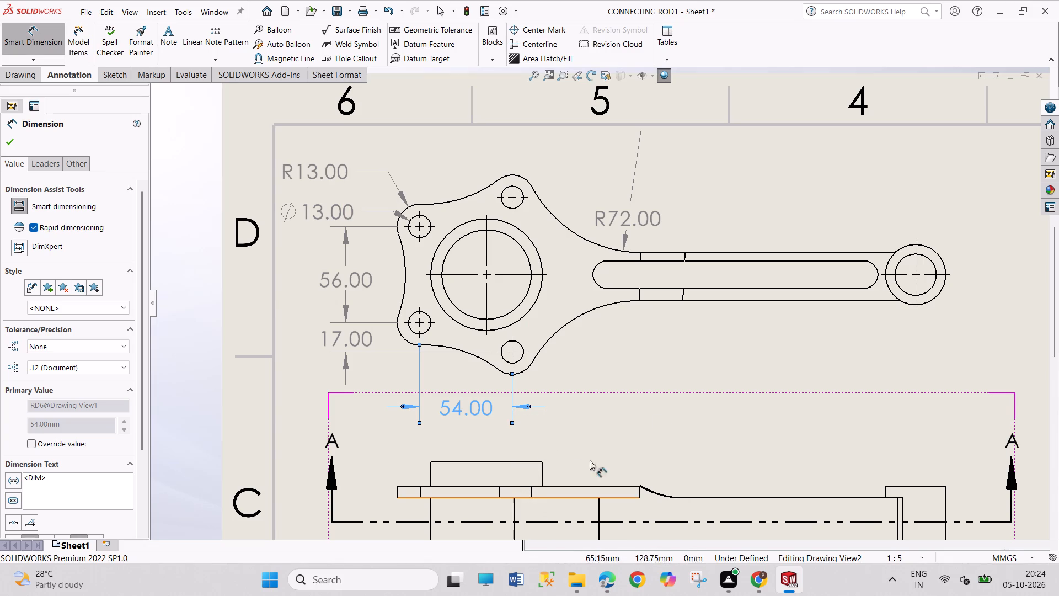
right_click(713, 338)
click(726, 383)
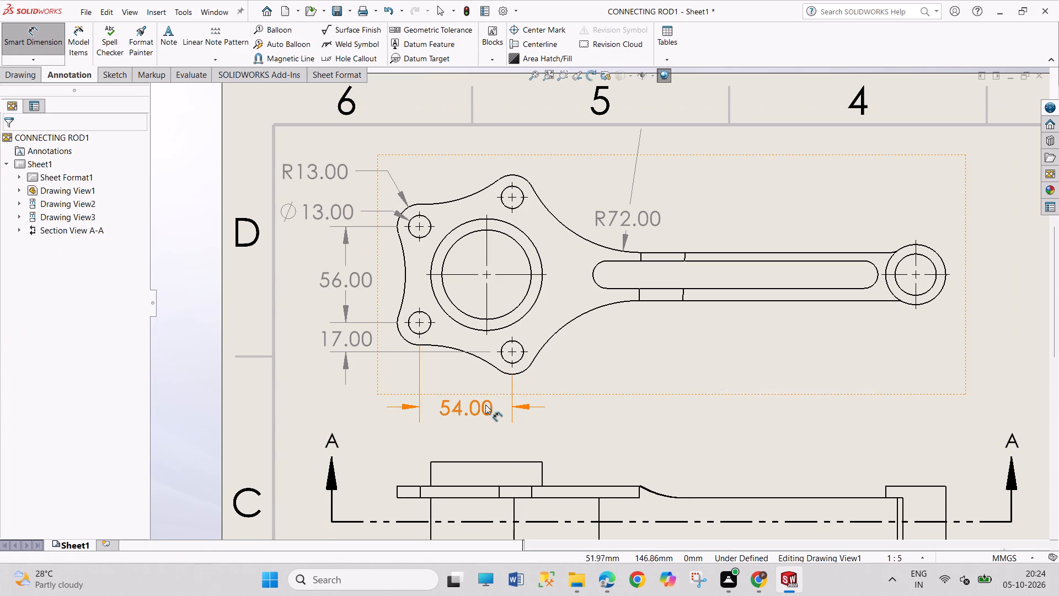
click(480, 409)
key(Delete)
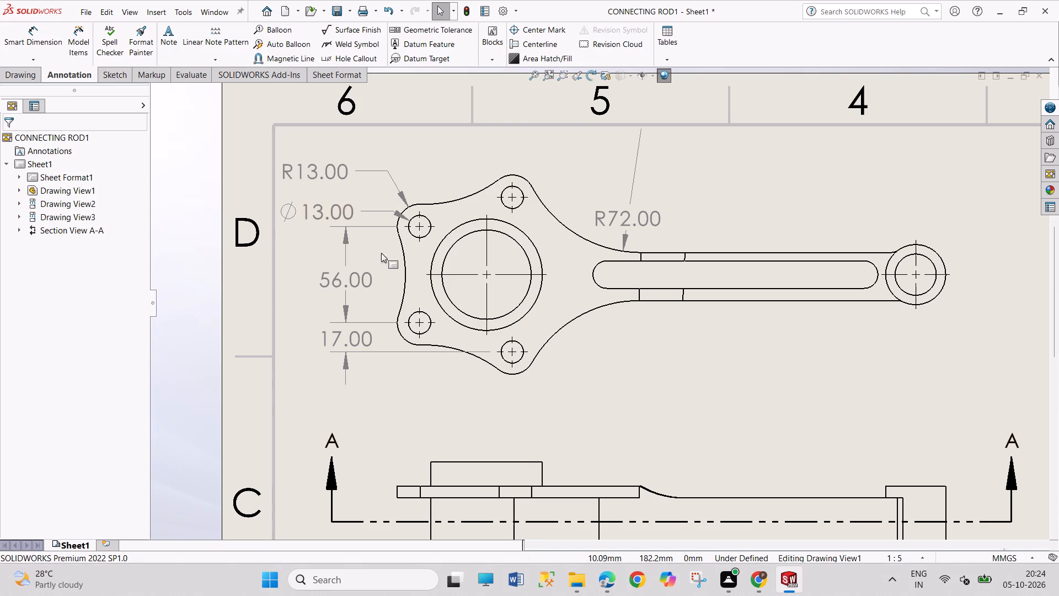
Dimension the horizontal distances from the large bore's centre to the lower-left hole and to the bottom hole, below the head.
scroll(602, 354, down, 2)
right_drag(602, 412, 596, 259)
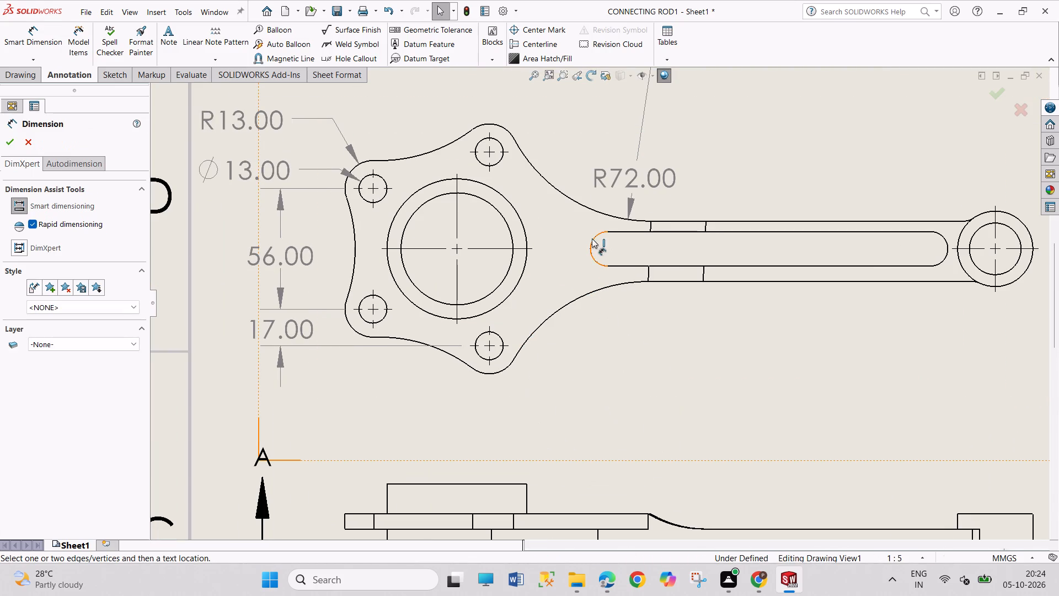
click(378, 324)
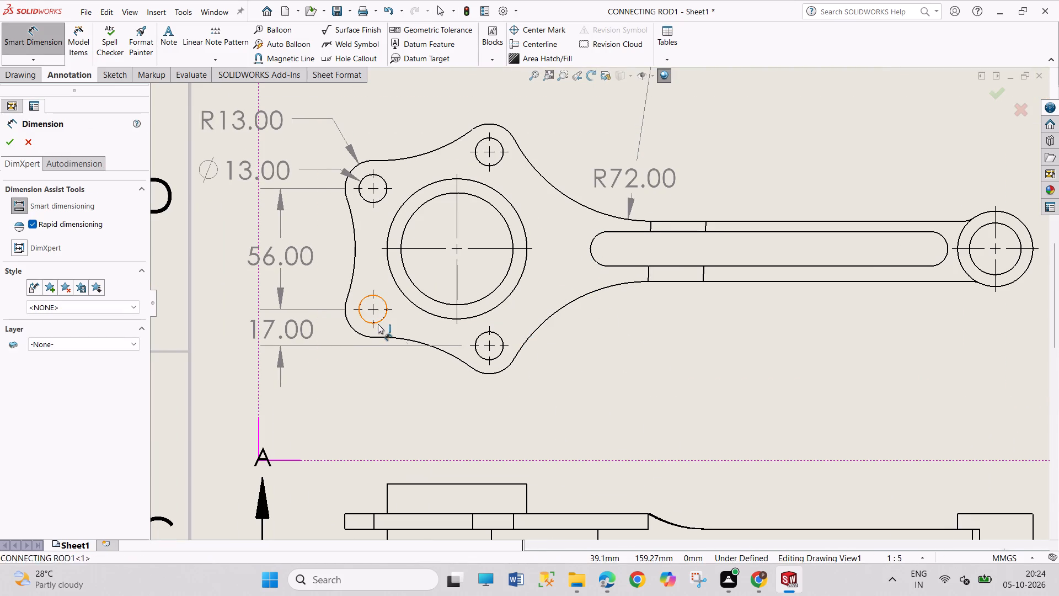
click(461, 305)
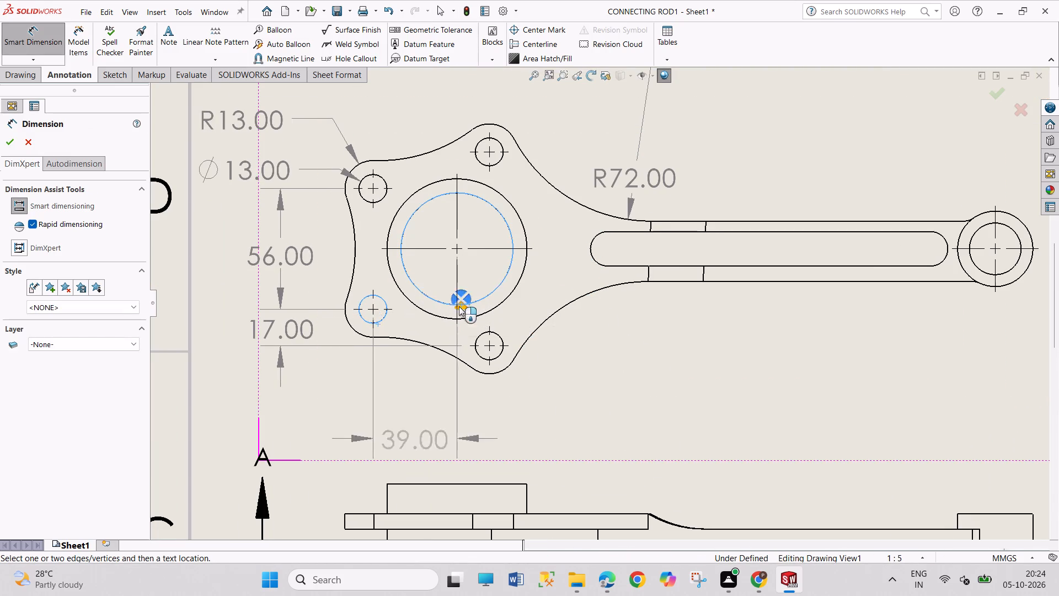
click(415, 423)
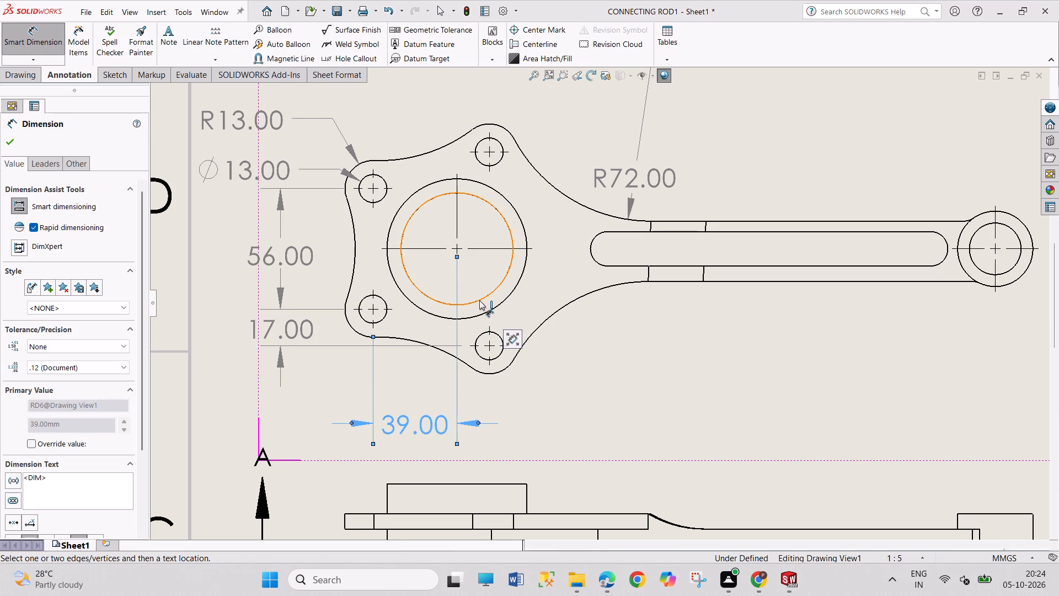
click(479, 300)
click(496, 357)
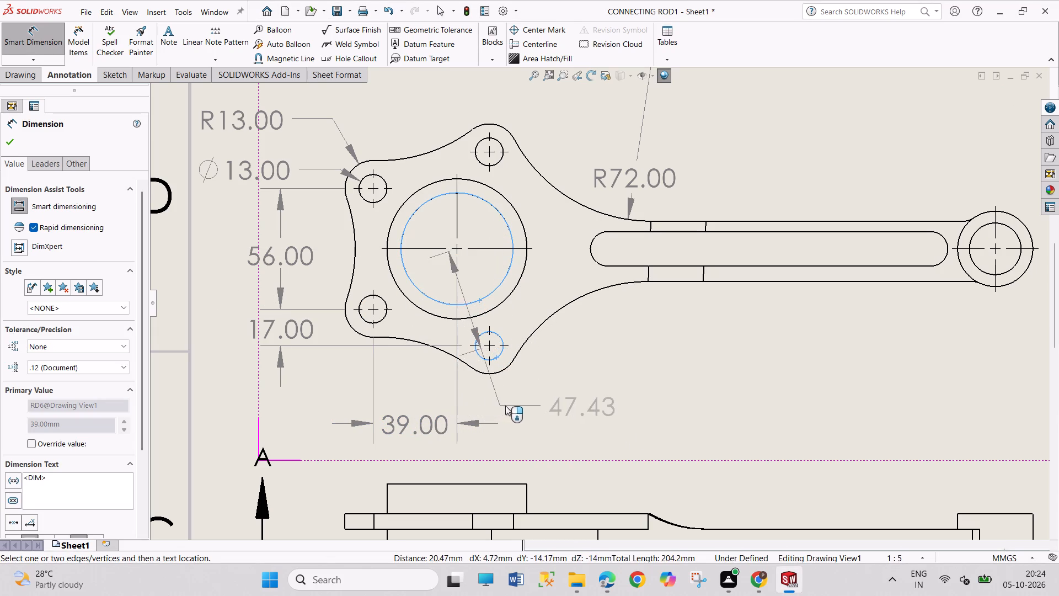
click(483, 400)
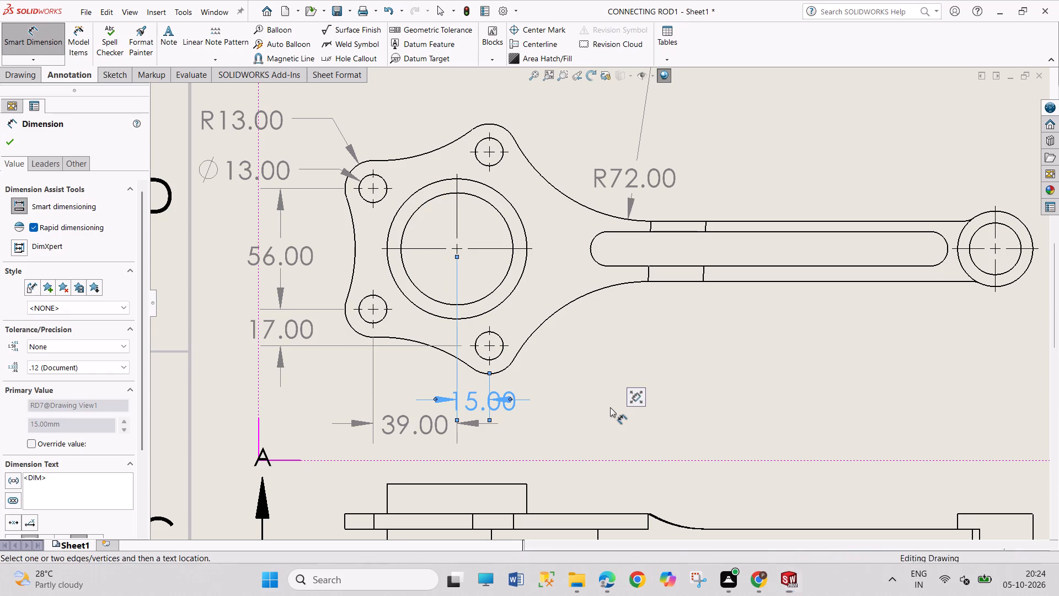
right_click(610, 407)
click(633, 453)
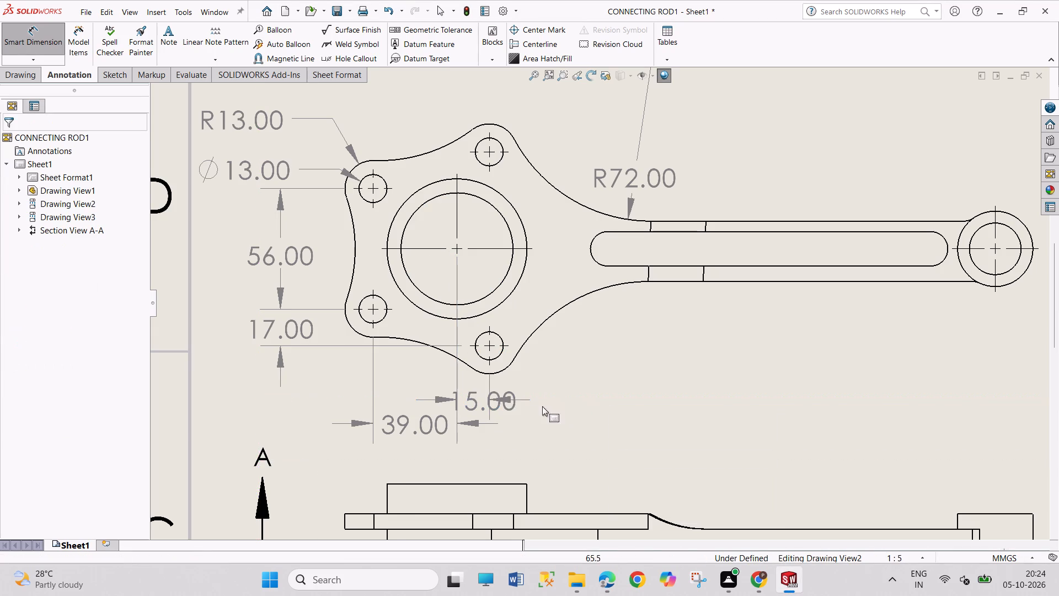
Move the 15.00 dimension onto its own line below the 39.00 dimension, with its text to the right of the arrows.
drag(478, 400, 582, 420)
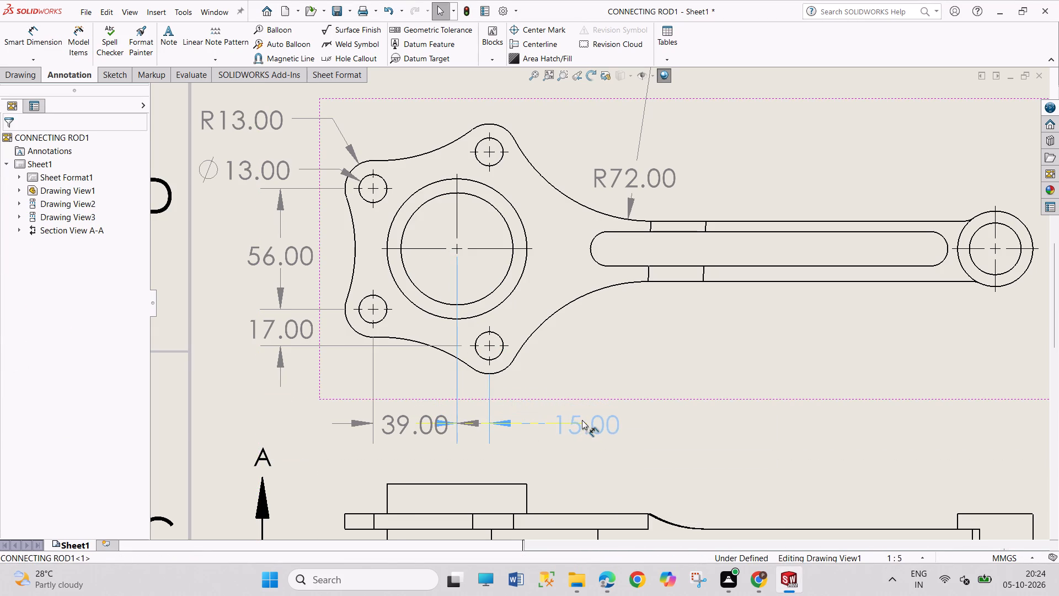
drag(582, 420, 596, 451)
click(652, 333)
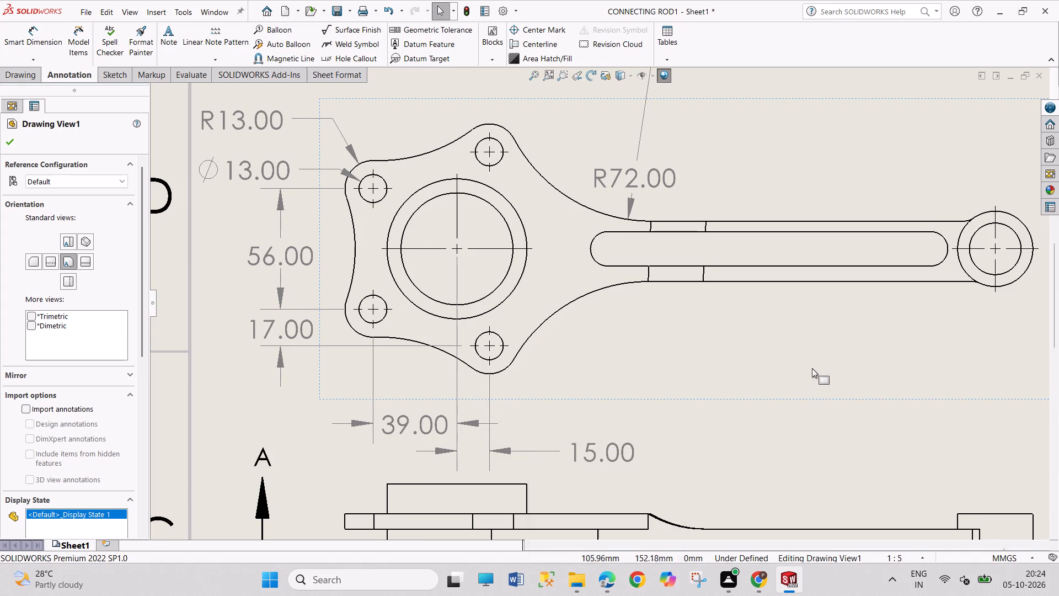
Dimension the shank slot's centre-to-centre length below the shank and the radius of its right end above the small end.
scroll(815, 364, up, 3)
scroll(898, 290, down, 2)
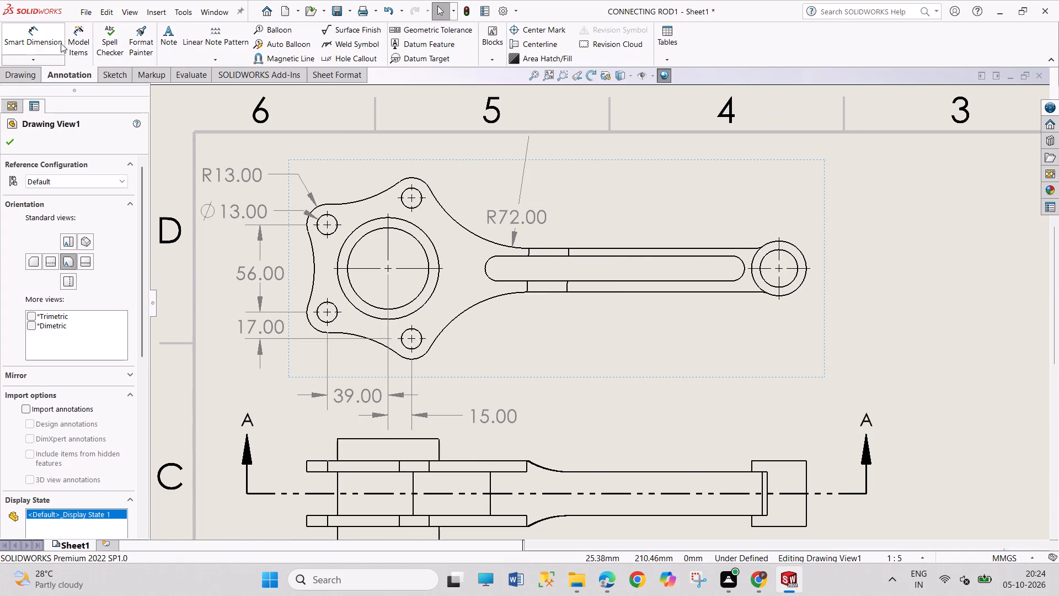
click(44, 42)
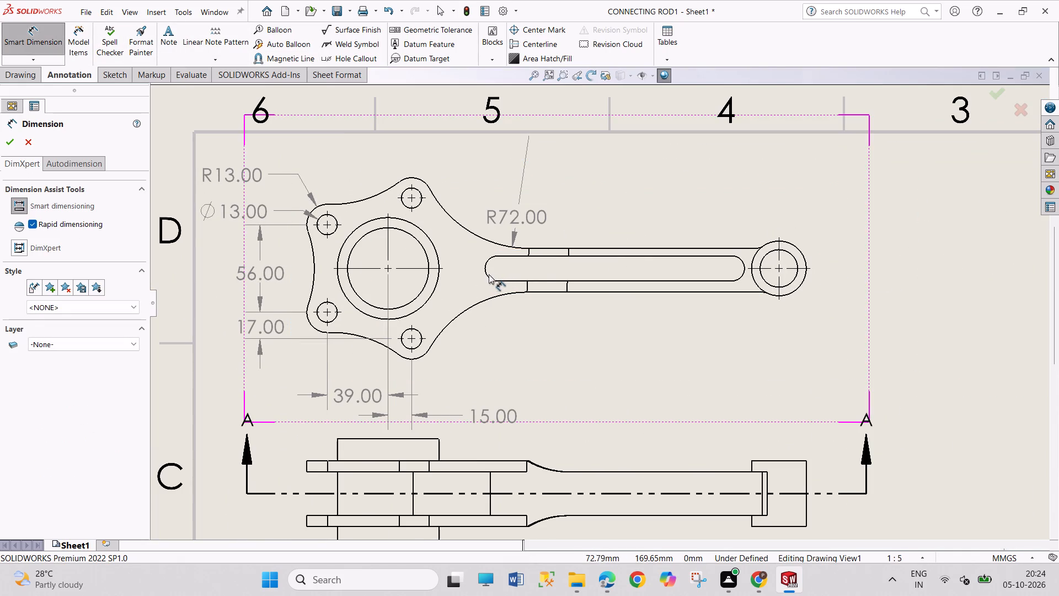
click(488, 274)
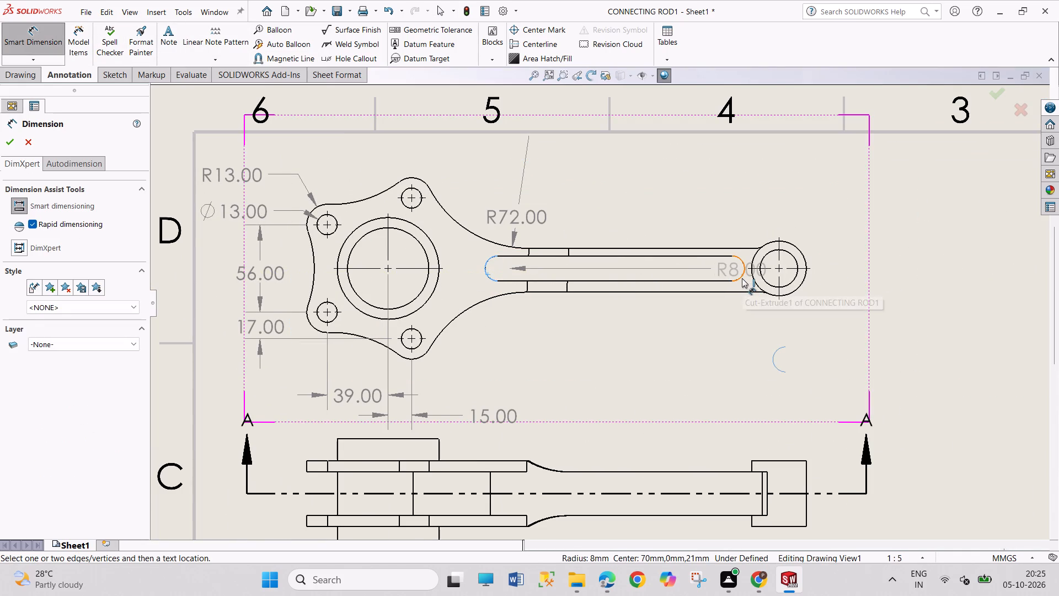
click(742, 278)
click(628, 328)
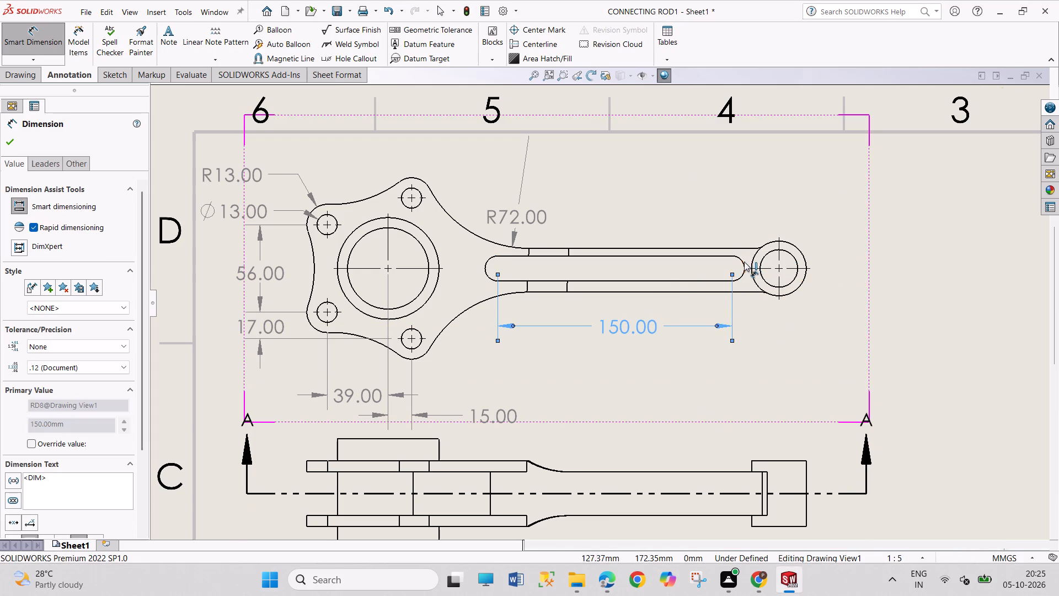
click(742, 262)
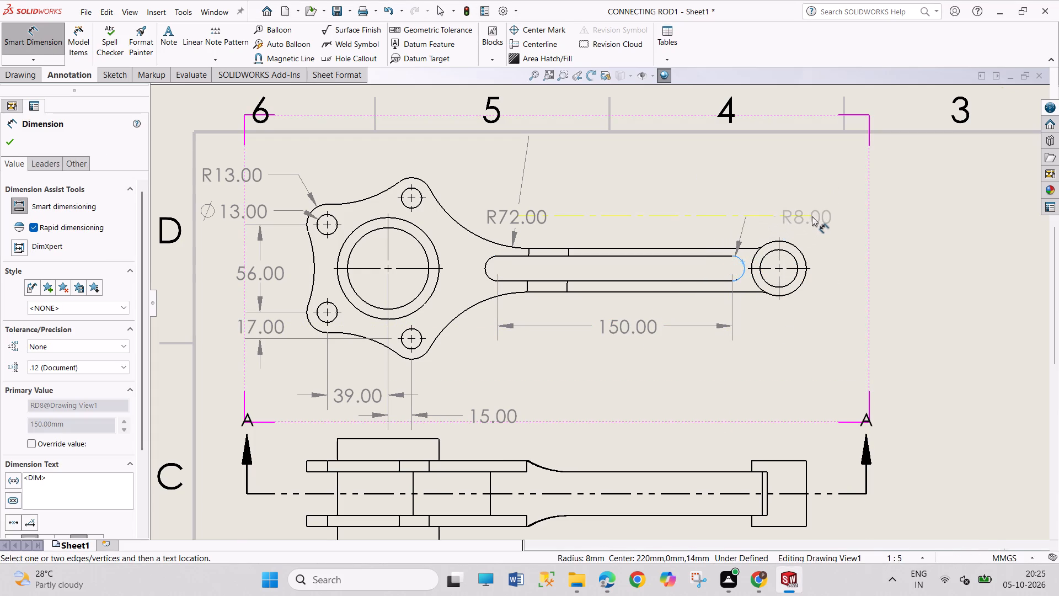
click(812, 216)
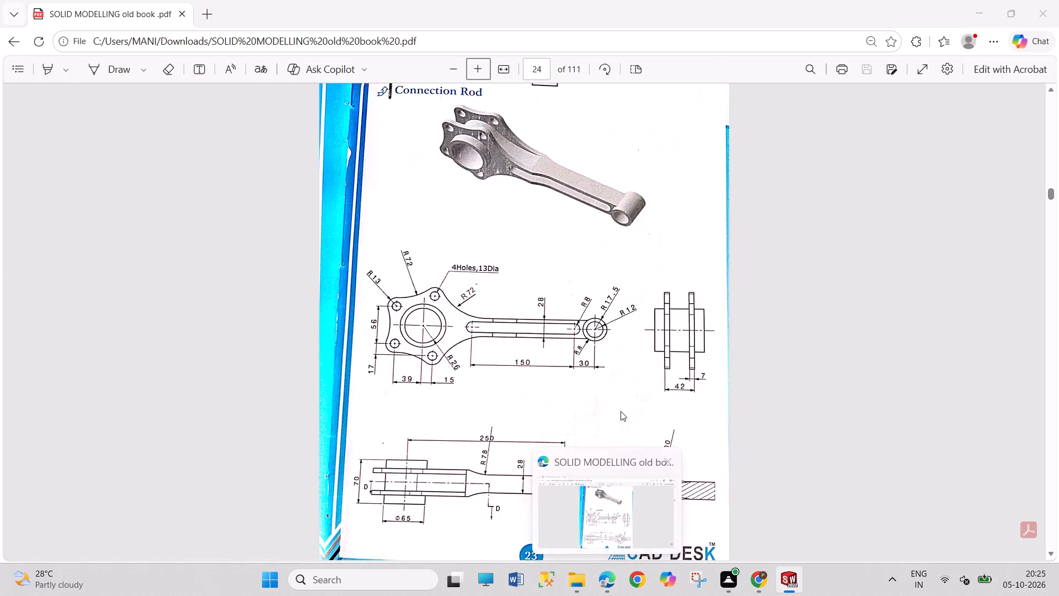
Dimension the shank's width between its upper and lower outer edges, with the text above the shank.
click(616, 293)
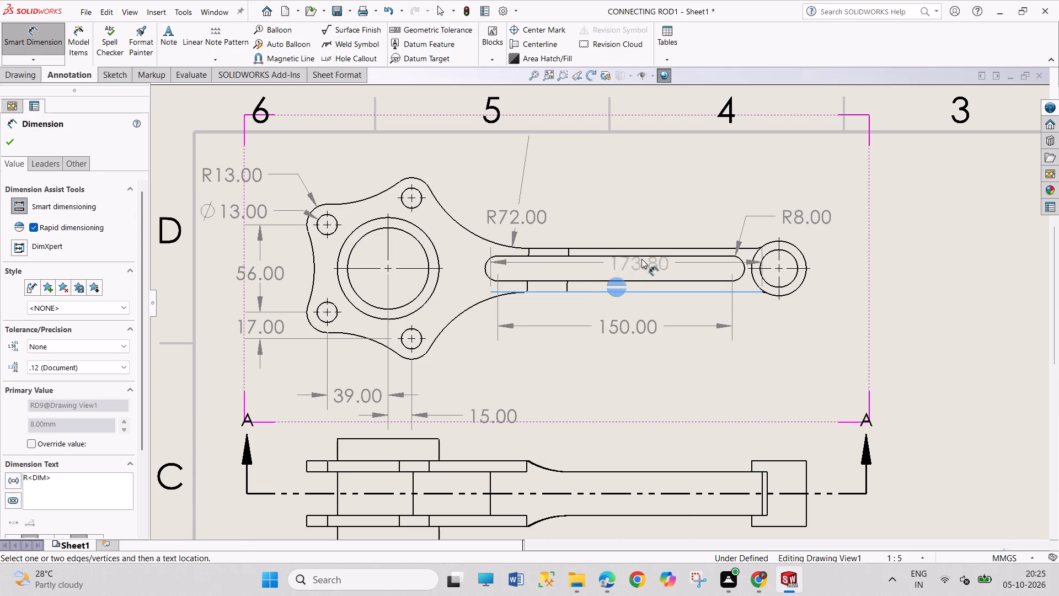
click(651, 249)
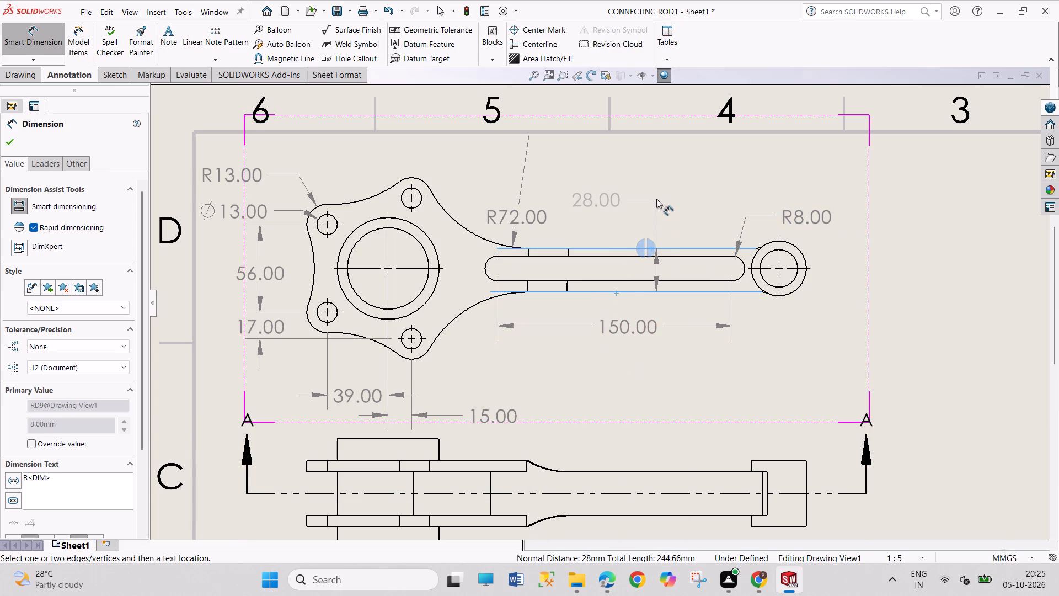
click(656, 198)
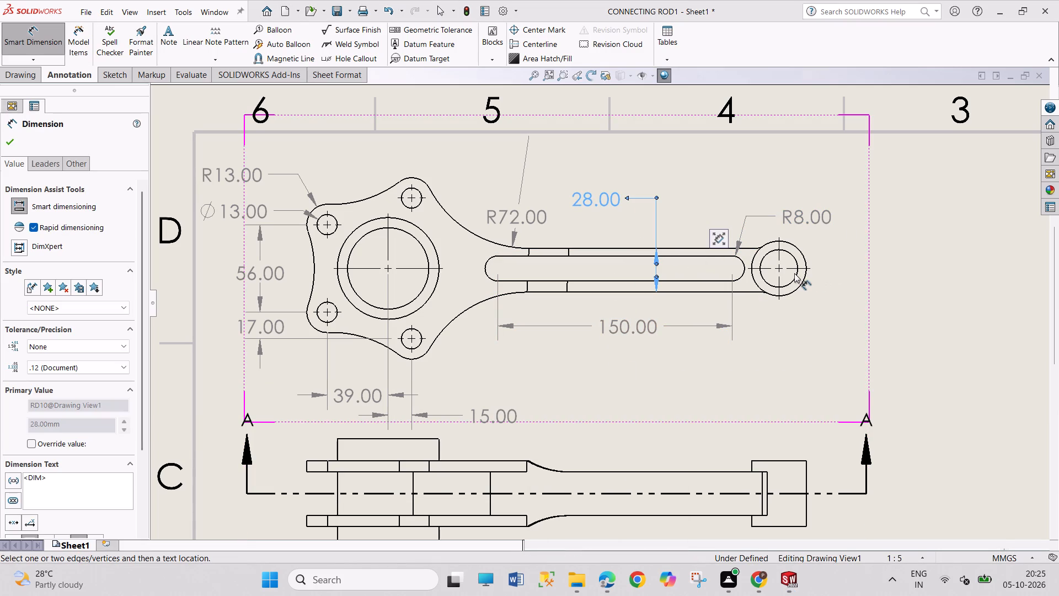
Dimension the small end's hole diameter and outer boss diameter, placing both texts to the lower right of the boss.
click(797, 275)
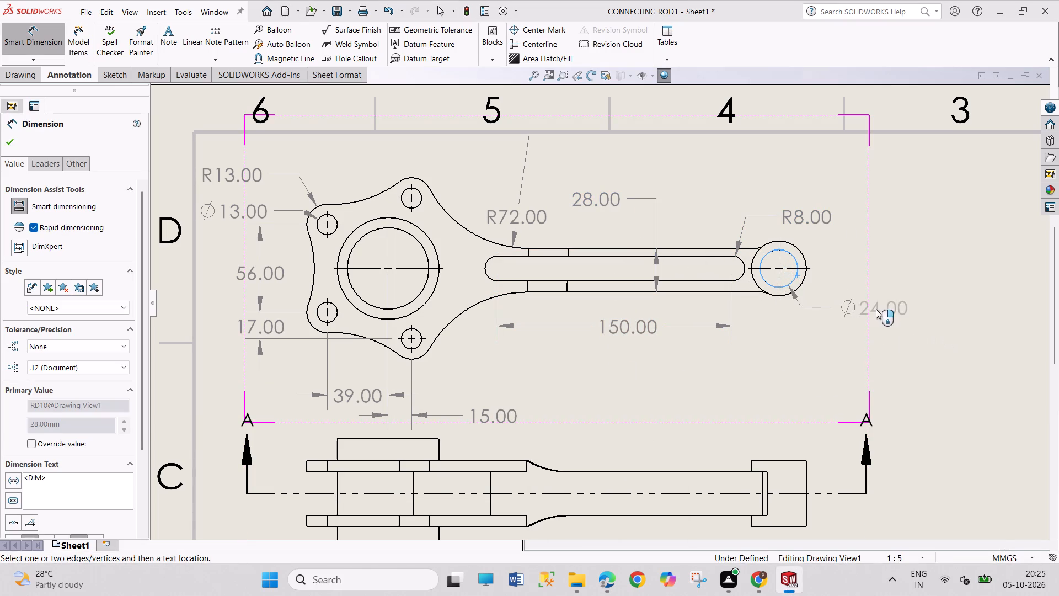
click(880, 307)
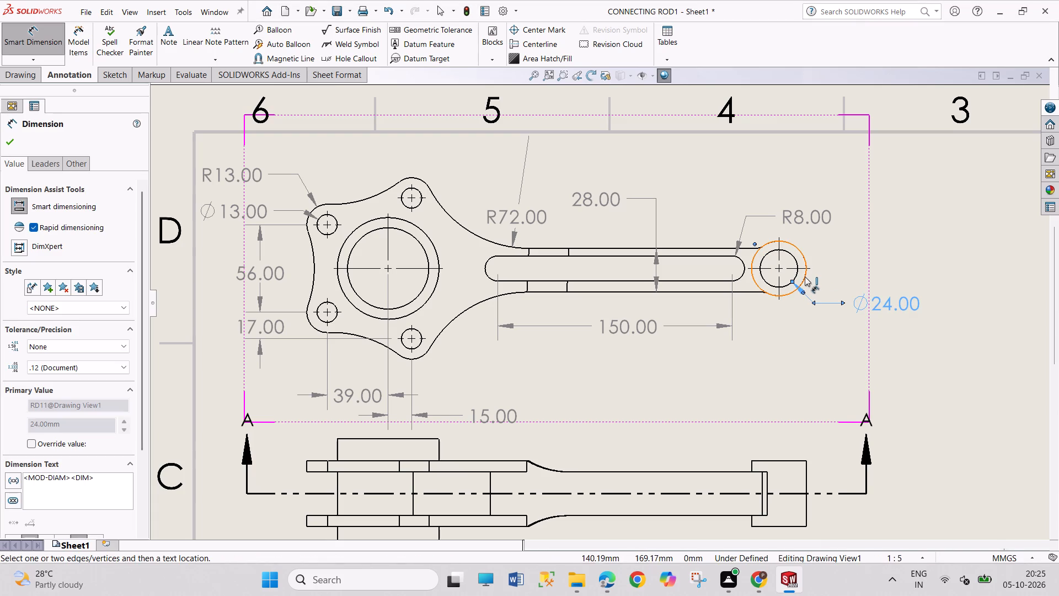
click(805, 276)
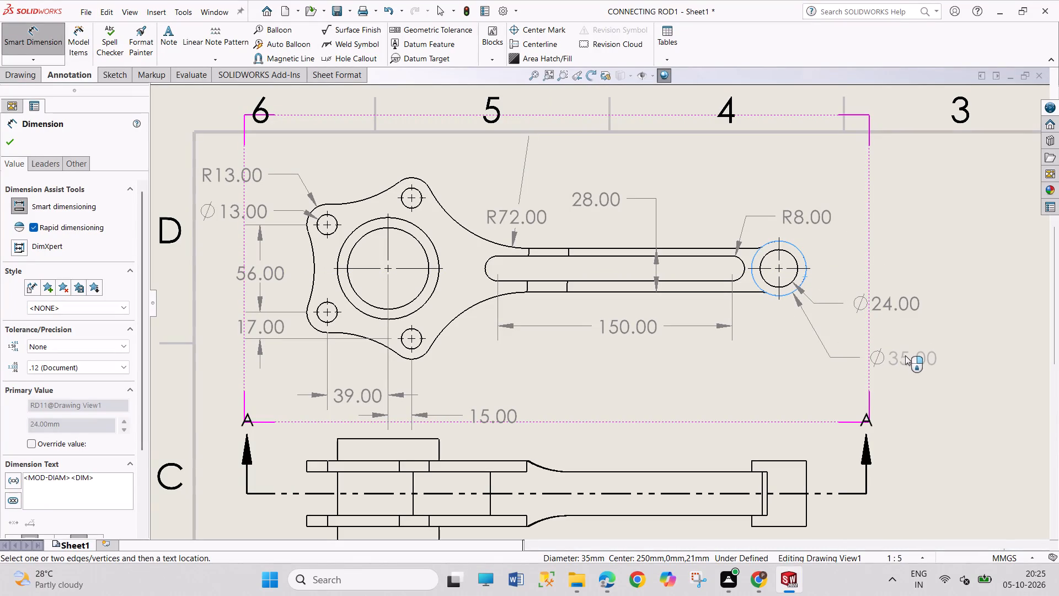
click(905, 355)
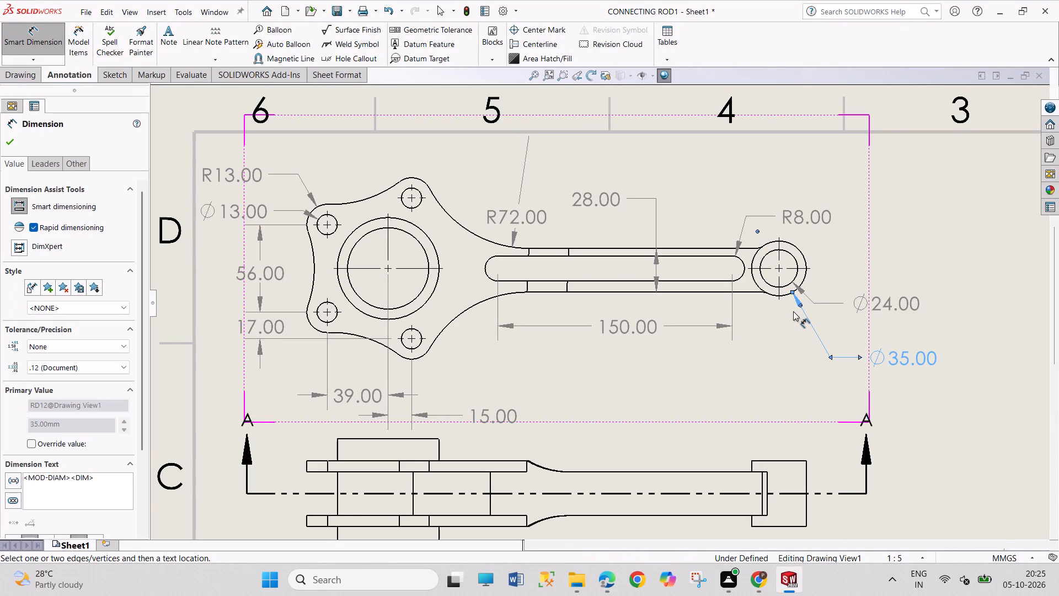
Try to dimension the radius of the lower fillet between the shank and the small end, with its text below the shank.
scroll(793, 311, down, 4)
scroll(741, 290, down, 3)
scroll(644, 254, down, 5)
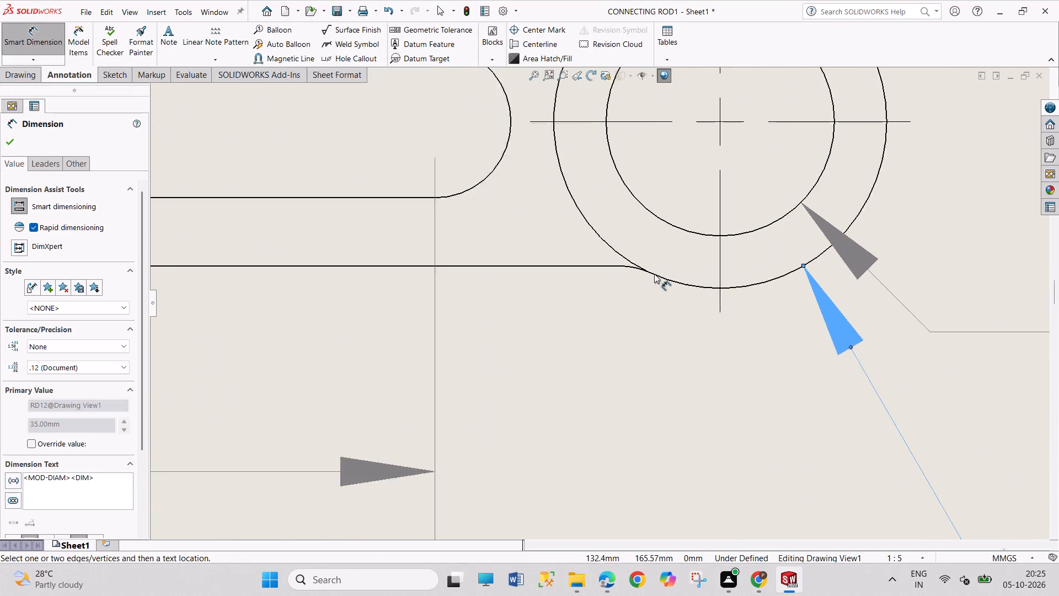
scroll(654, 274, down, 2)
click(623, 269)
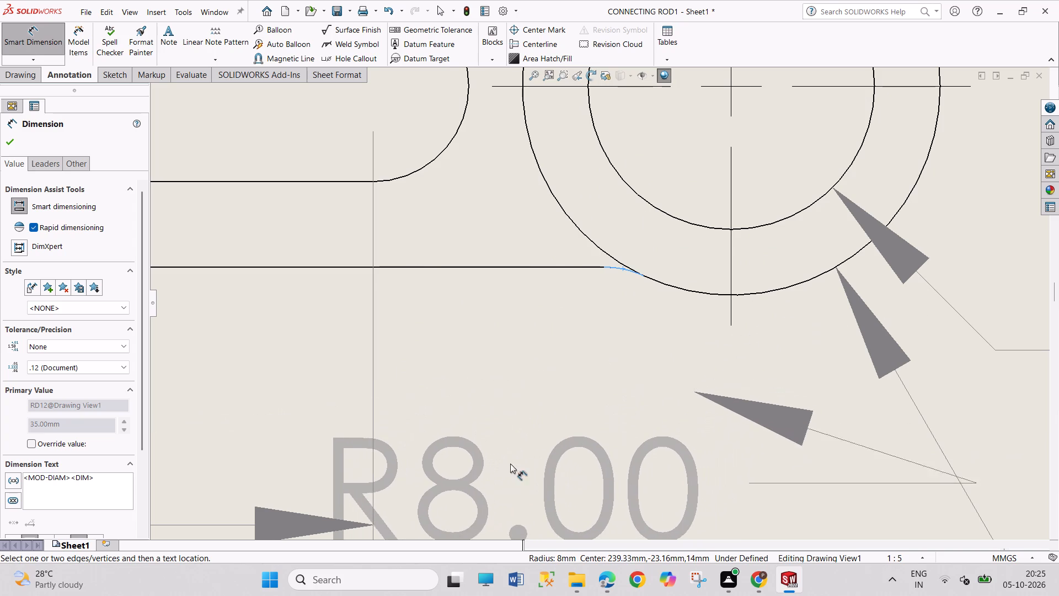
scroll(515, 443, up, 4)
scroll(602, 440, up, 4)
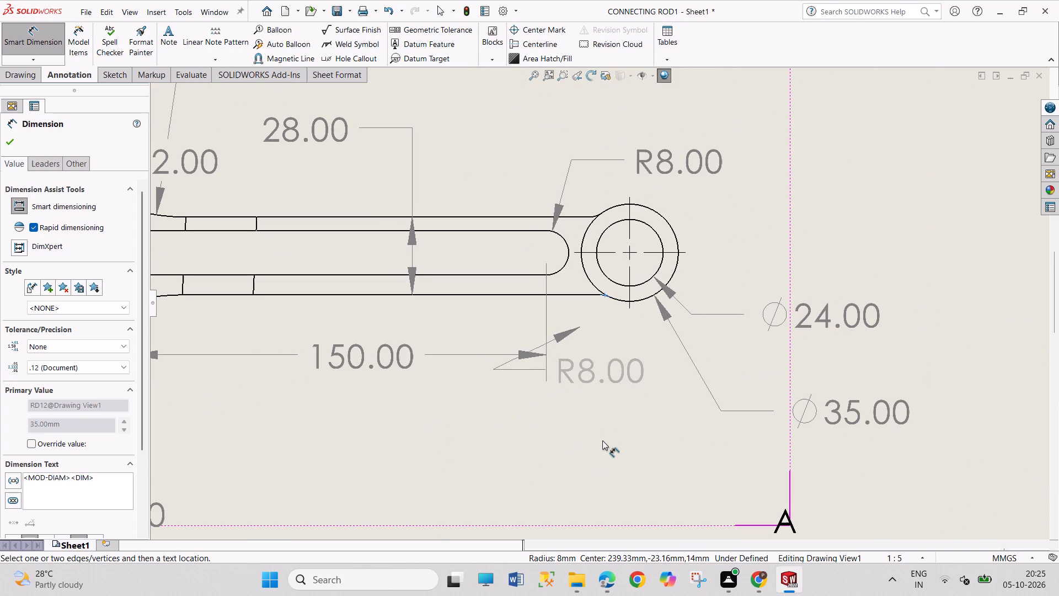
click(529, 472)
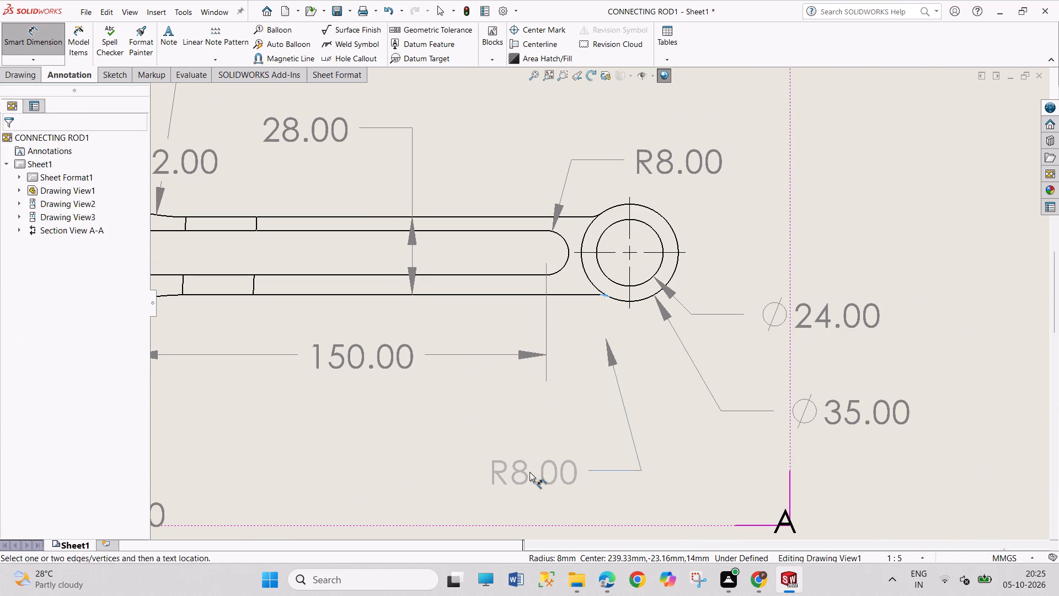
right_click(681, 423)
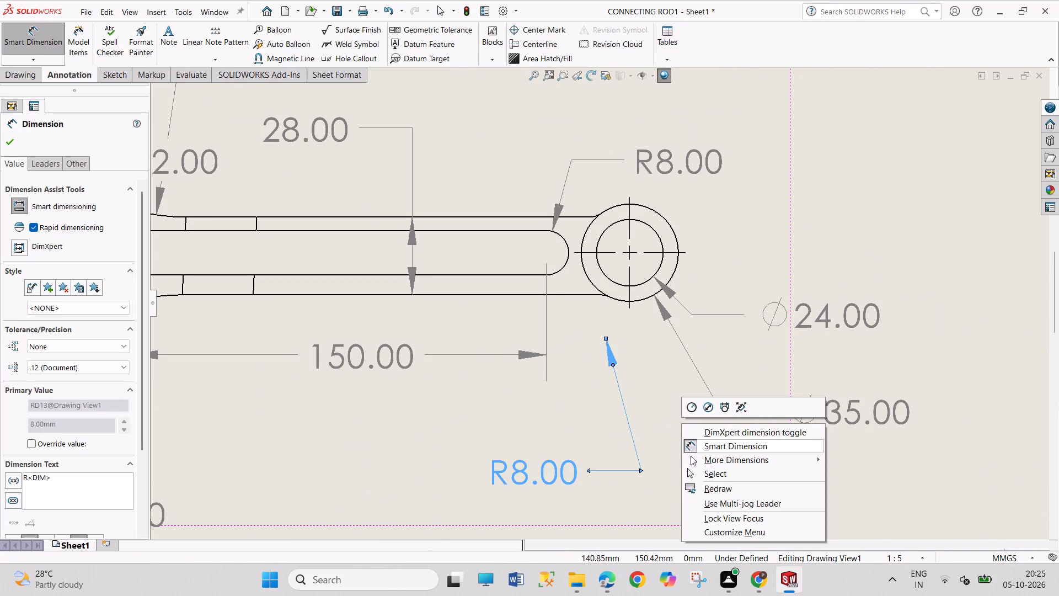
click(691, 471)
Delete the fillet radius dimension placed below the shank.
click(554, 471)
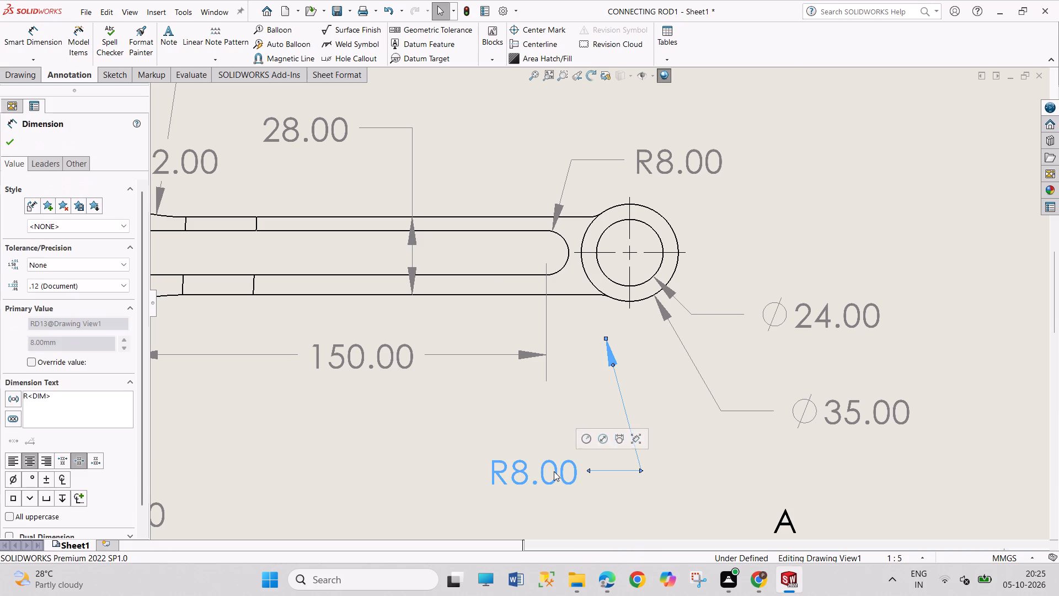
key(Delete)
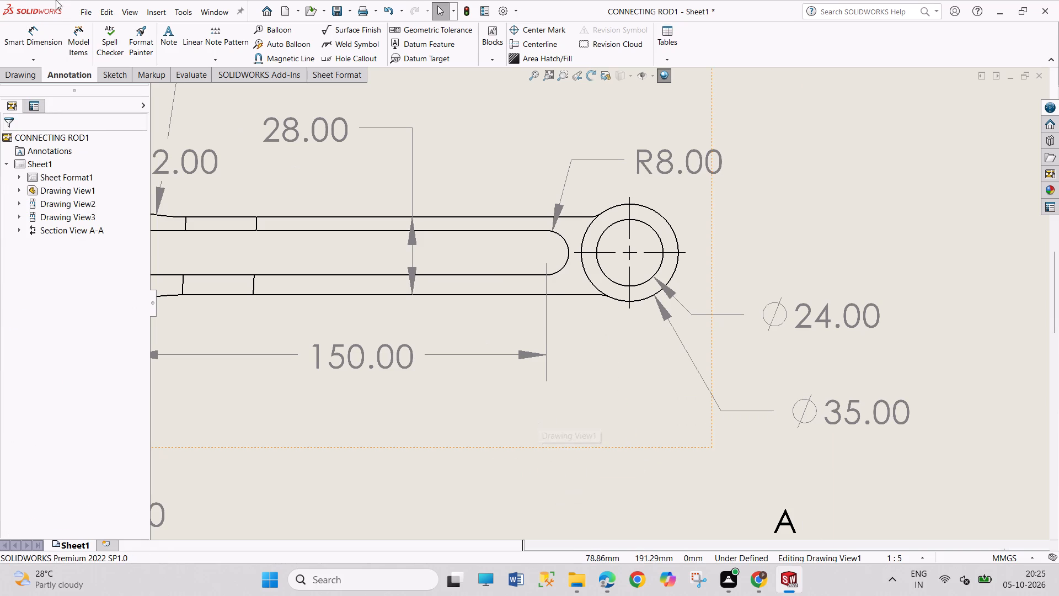
Dimension the radius of the lower fillet between shank and small end, with the text finally at the upper right of the boss.
click(40, 42)
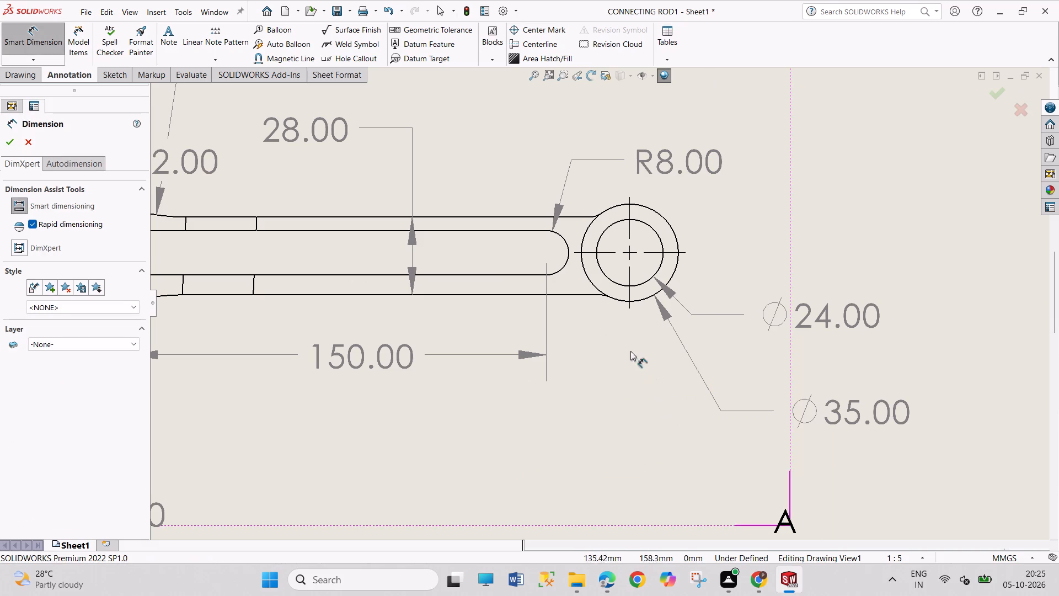
scroll(597, 320, down, 4)
scroll(623, 283, down, 9)
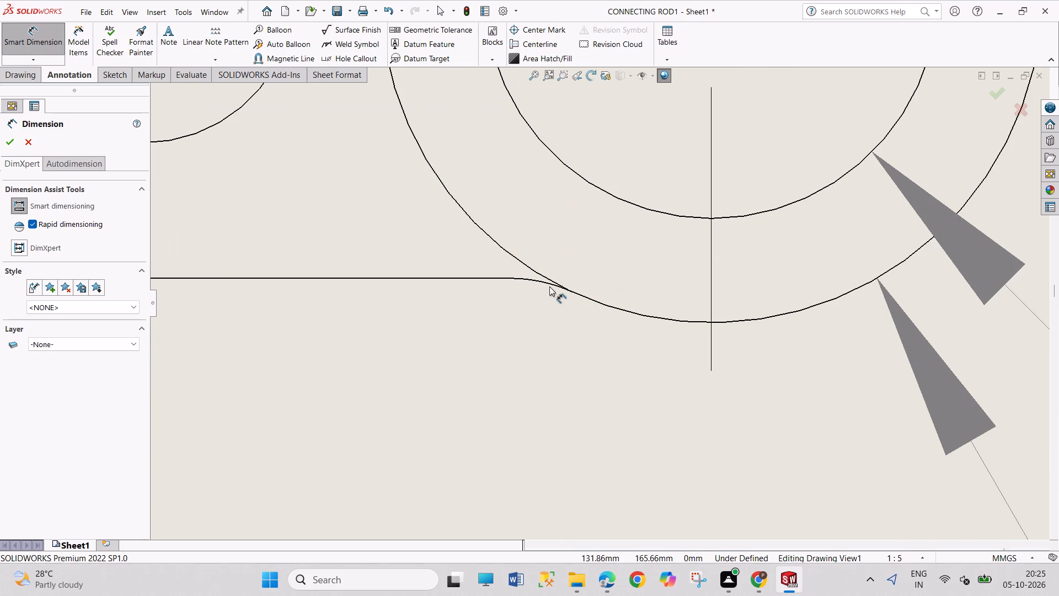
click(548, 282)
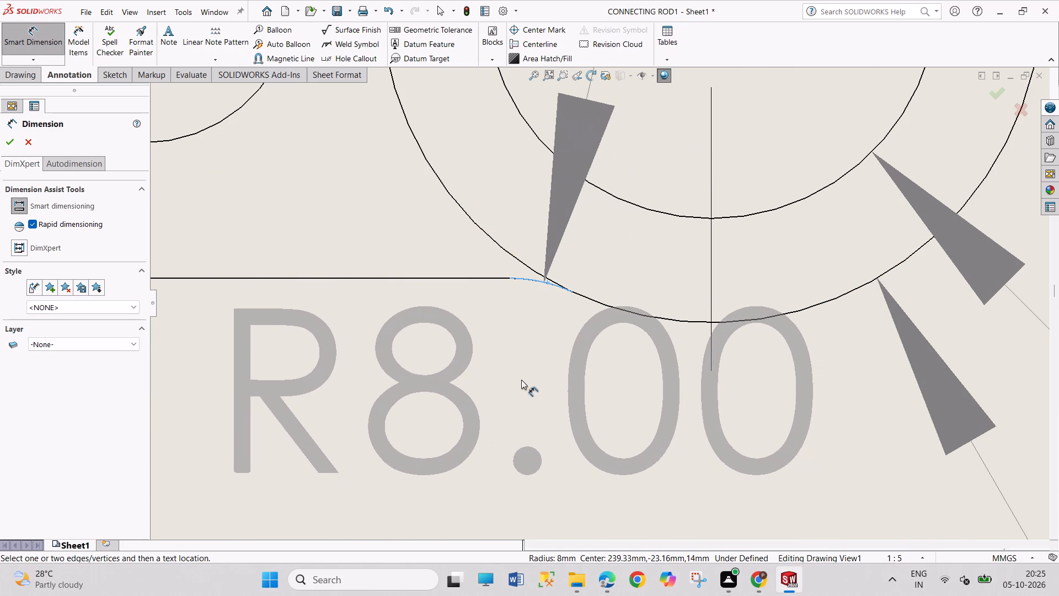
click(521, 380)
scroll(553, 396, up, 7)
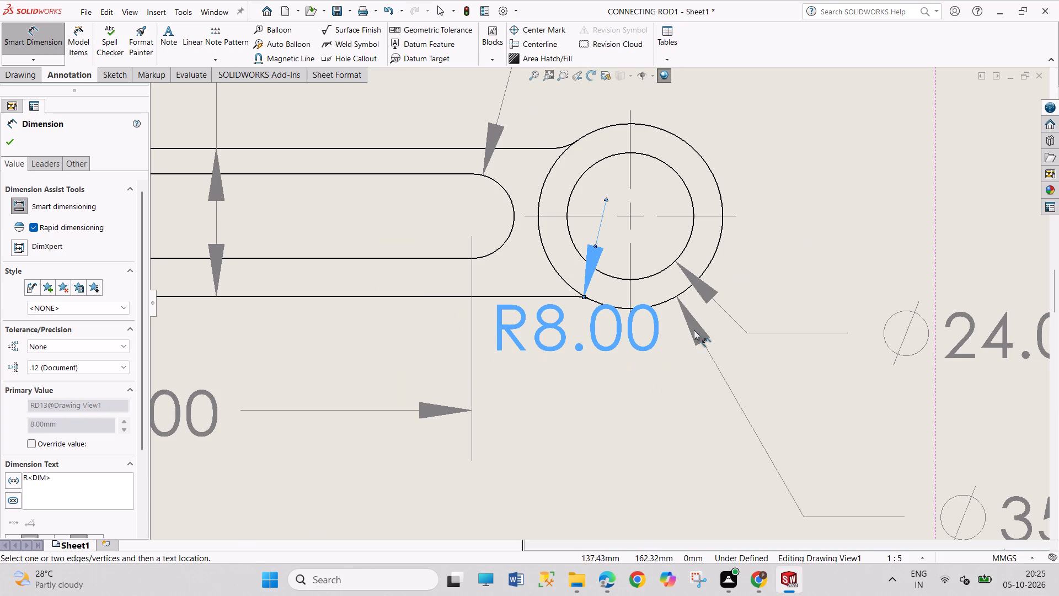
right_click(807, 244)
click(825, 292)
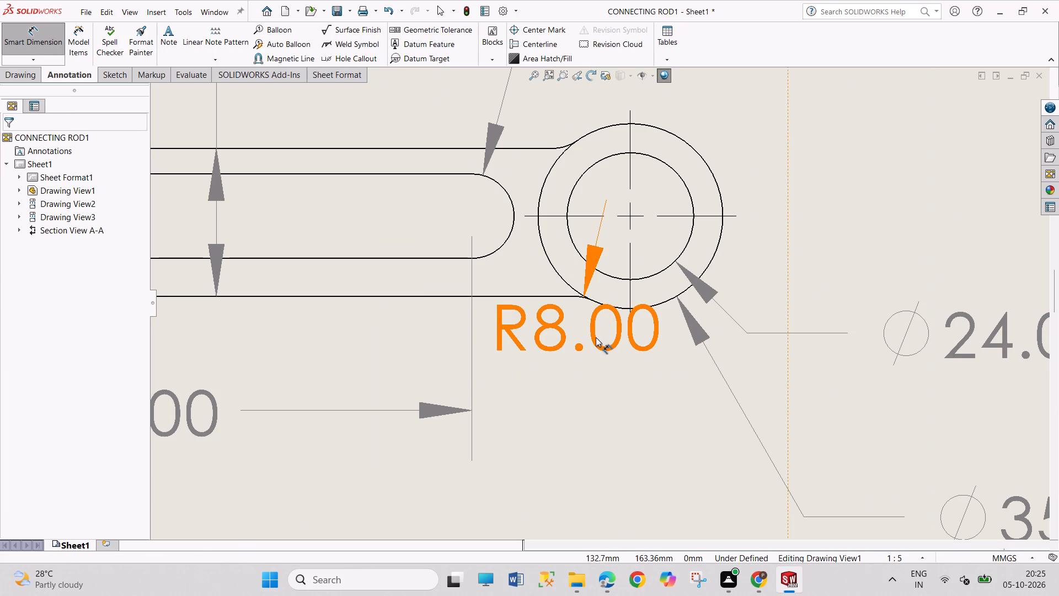
drag(595, 337, 832, 141)
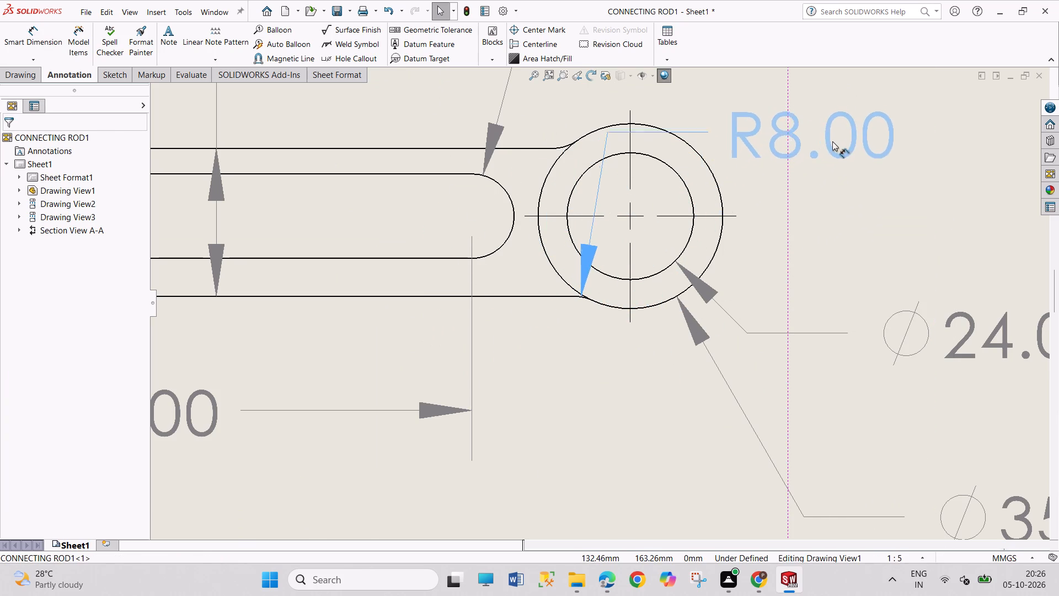
drag(832, 141, 894, 112)
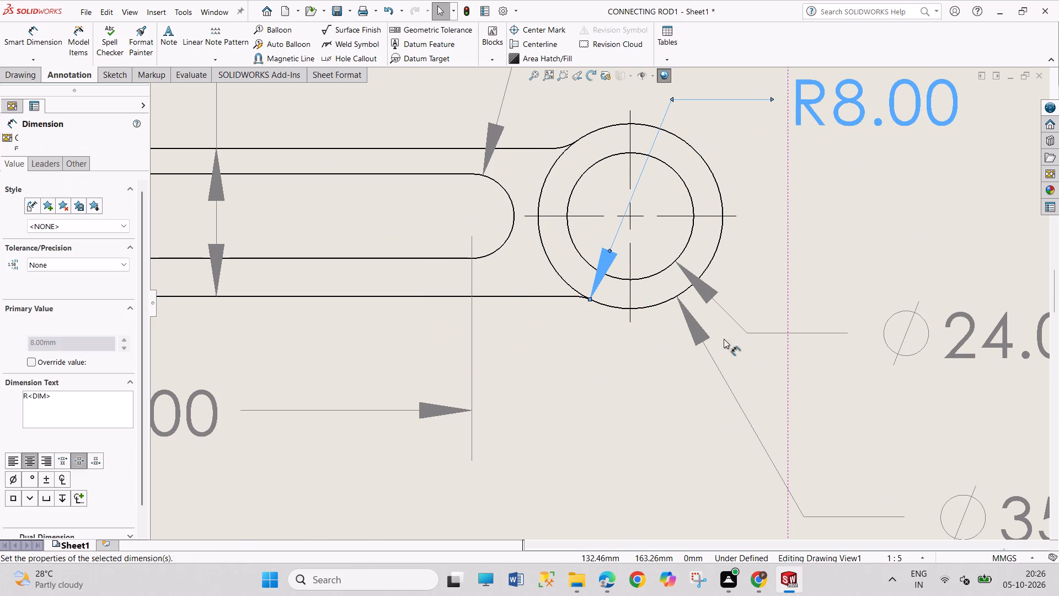
click(601, 412)
Move the shank slot's radius dimension text higher, clear of the small end's fillet radius dimension.
scroll(593, 412, up, 2)
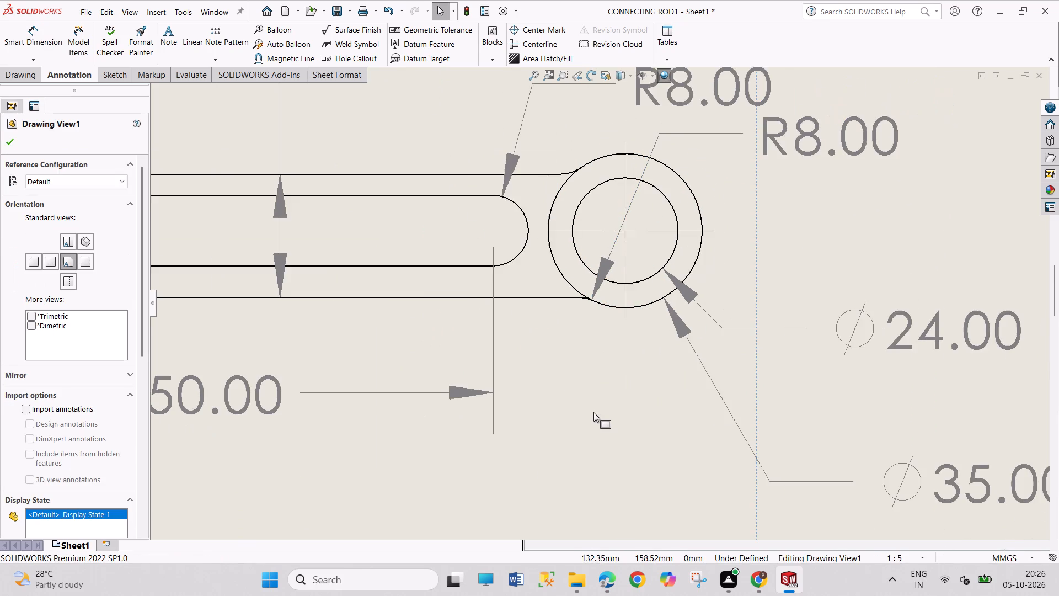
scroll(593, 412, up, 1)
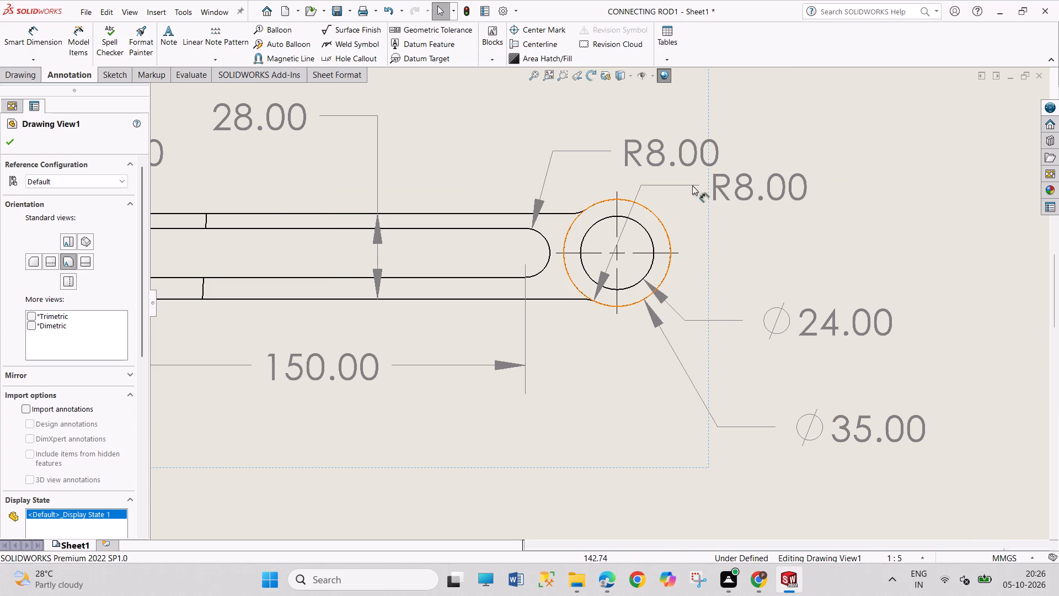
drag(691, 157, 714, 100)
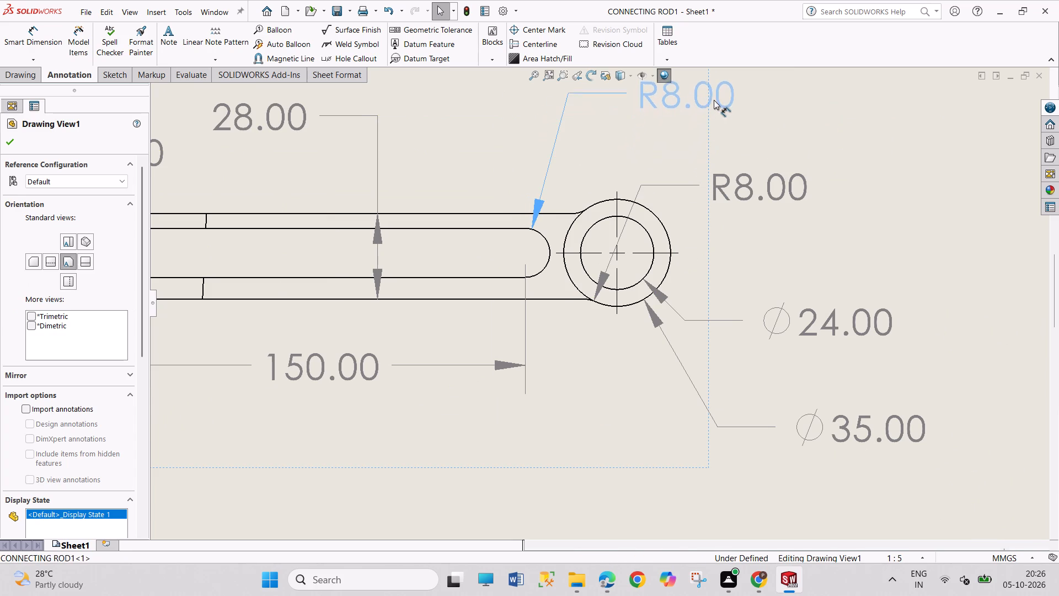
drag(714, 100, 728, 100)
Dimension the distance between the slot's right end centre and the small end's hole centre below the view, just above the 39.00 dimension's level.
scroll(659, 301, up, 2)
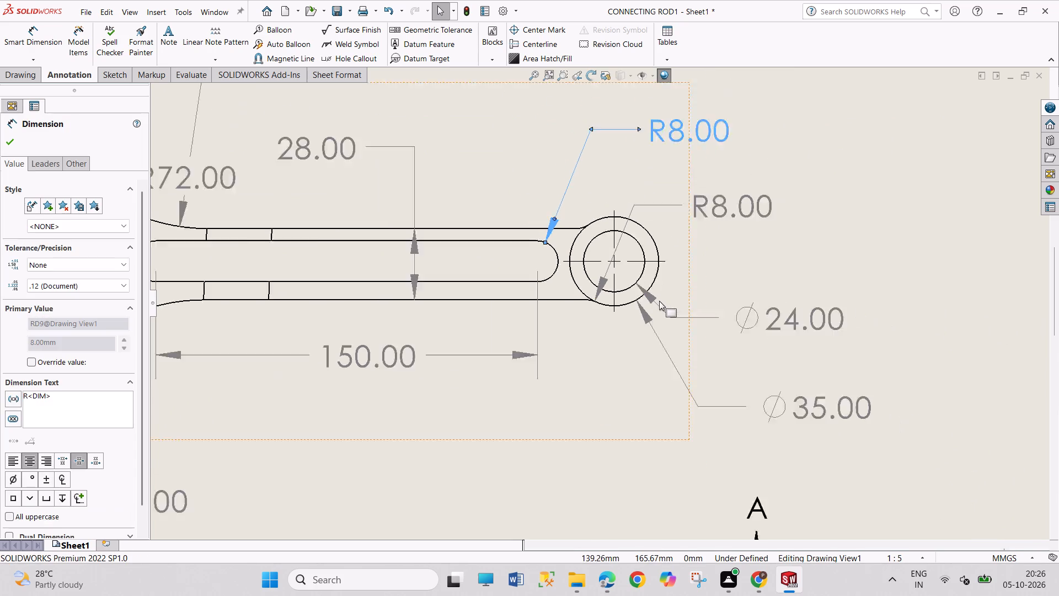
scroll(659, 301, up, 1)
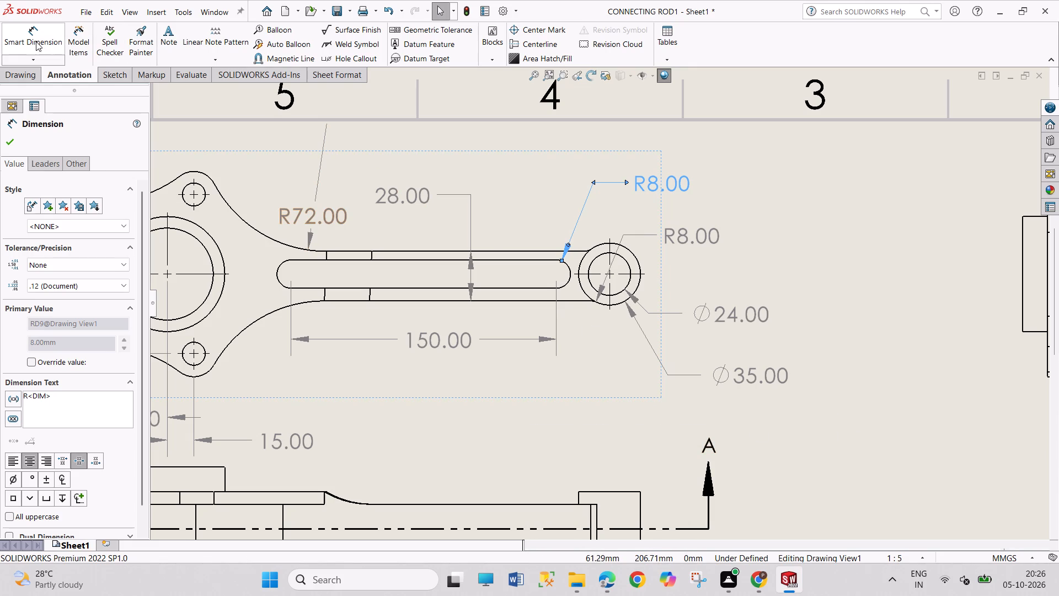
click(36, 41)
click(564, 286)
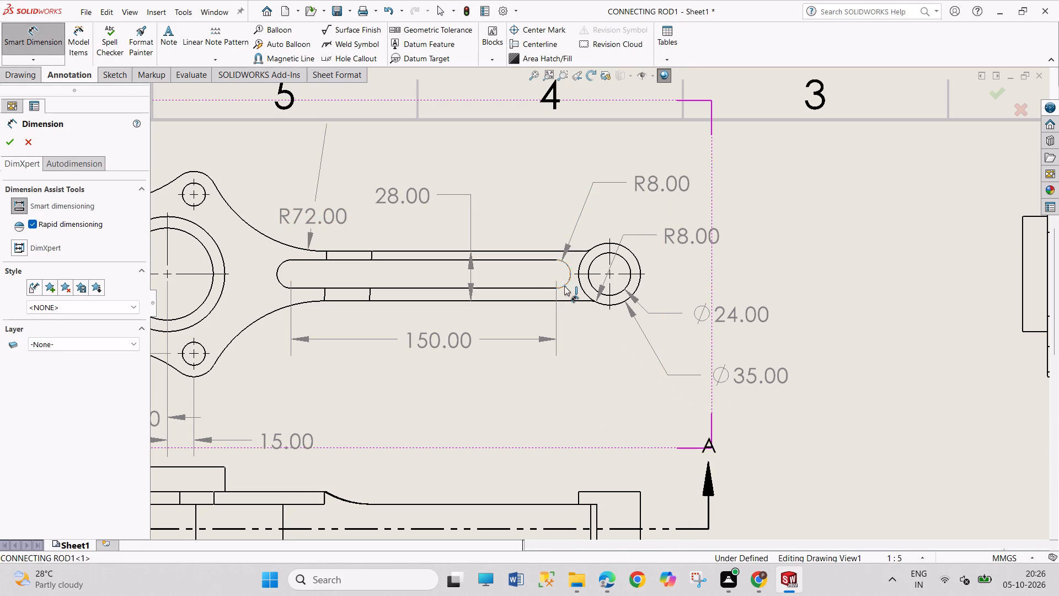
click(624, 290)
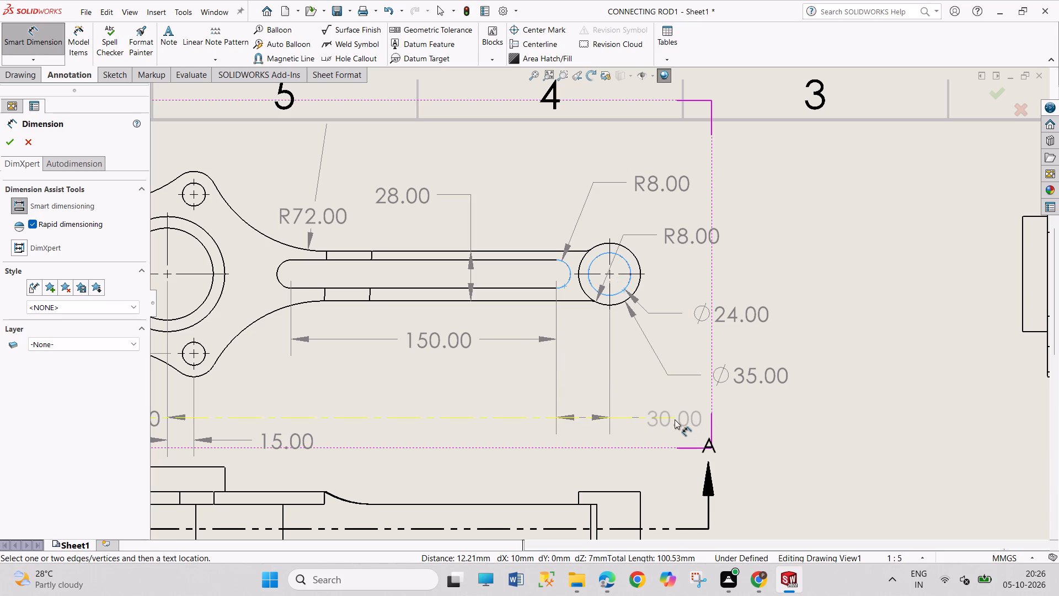
click(675, 419)
right_click(828, 437)
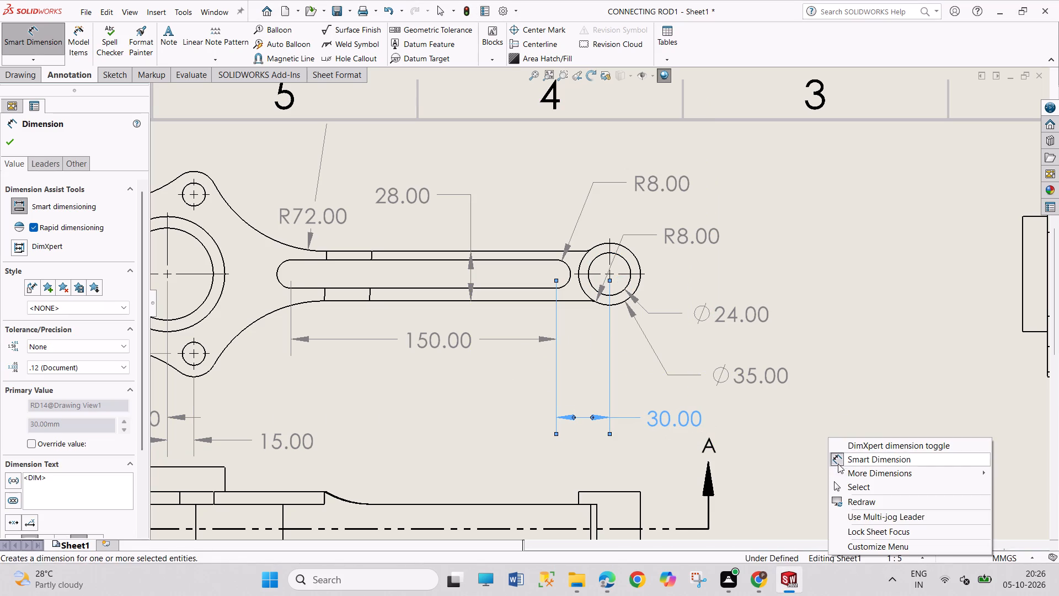
click(839, 480)
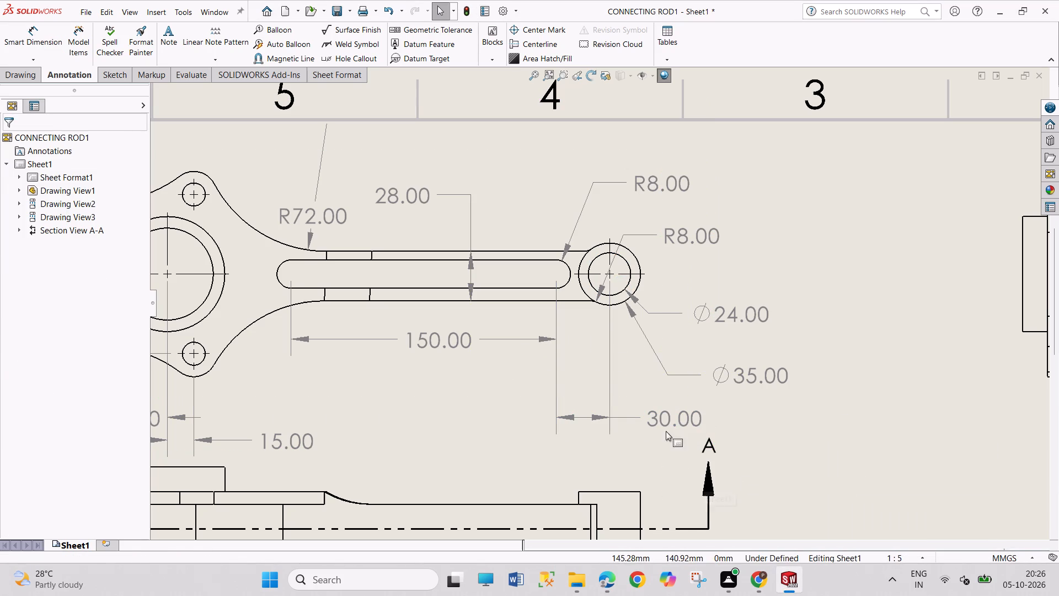
drag(605, 418, 605, 413)
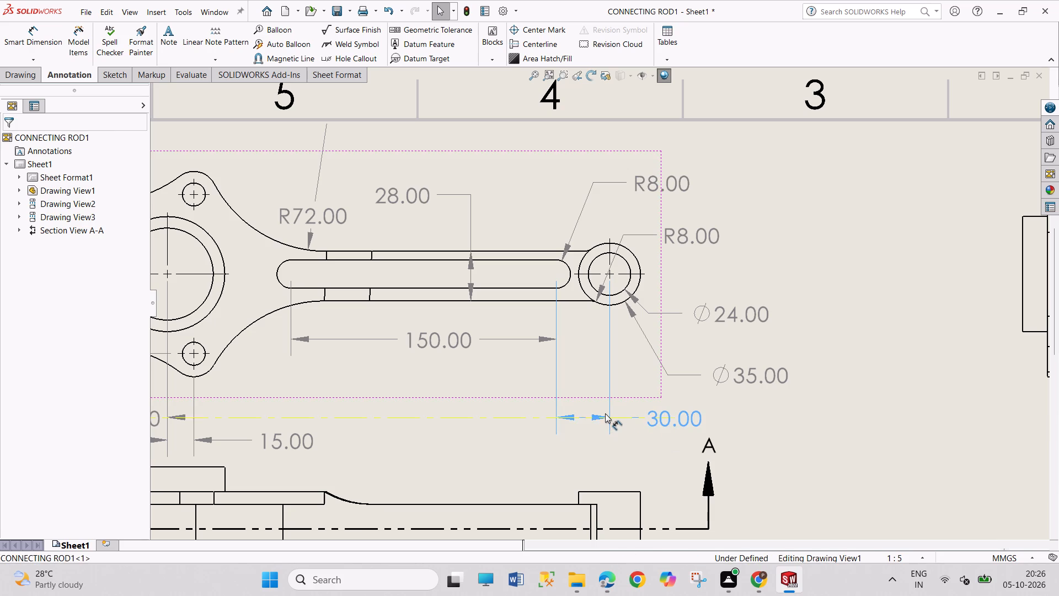
drag(605, 413, 603, 397)
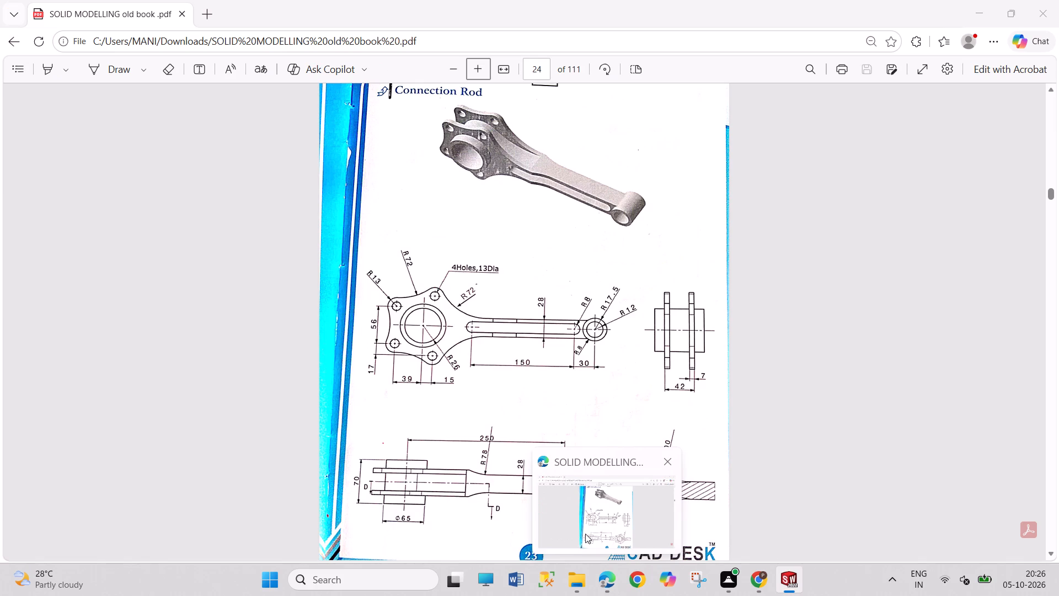
Dimension the big end's outer boss diameter and bore diameter, placing both texts above and to the right of the circles.
scroll(301, 327, up, 3)
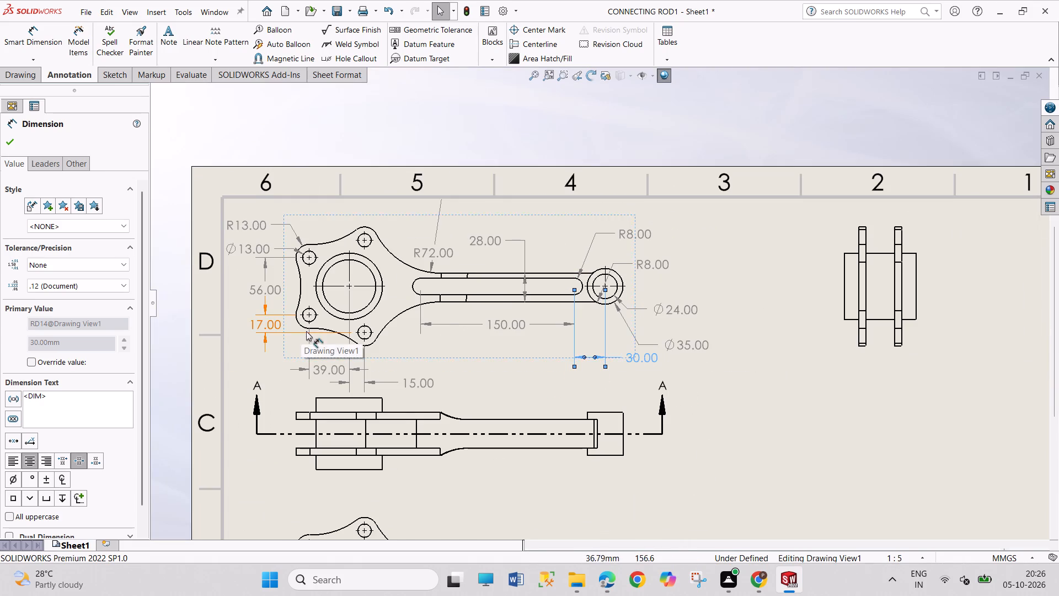
scroll(307, 331, down, 2)
right_drag(637, 453, 608, 315)
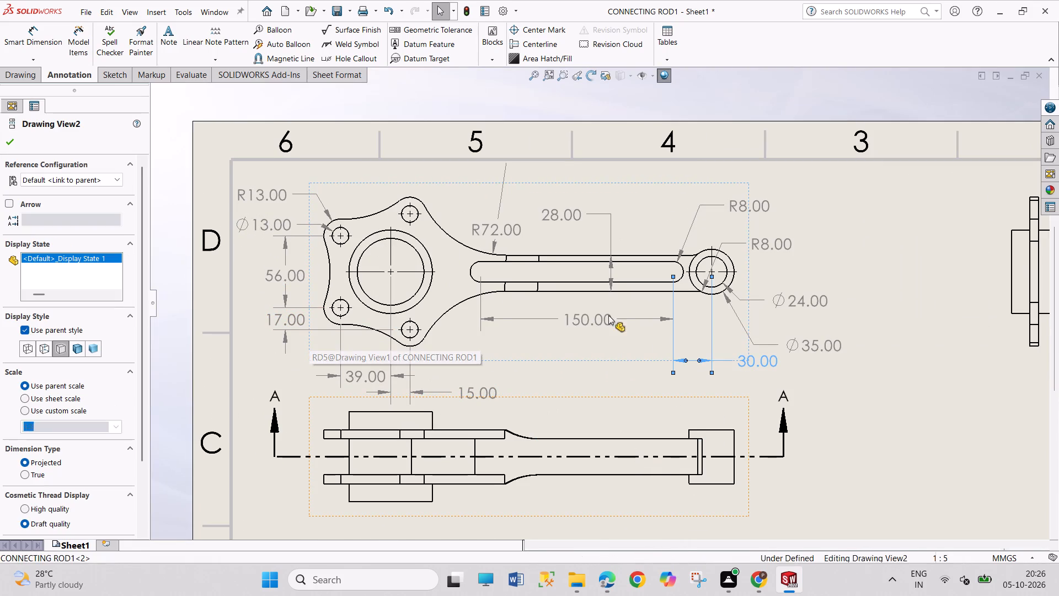
right_drag(608, 315, 611, 323)
click(413, 237)
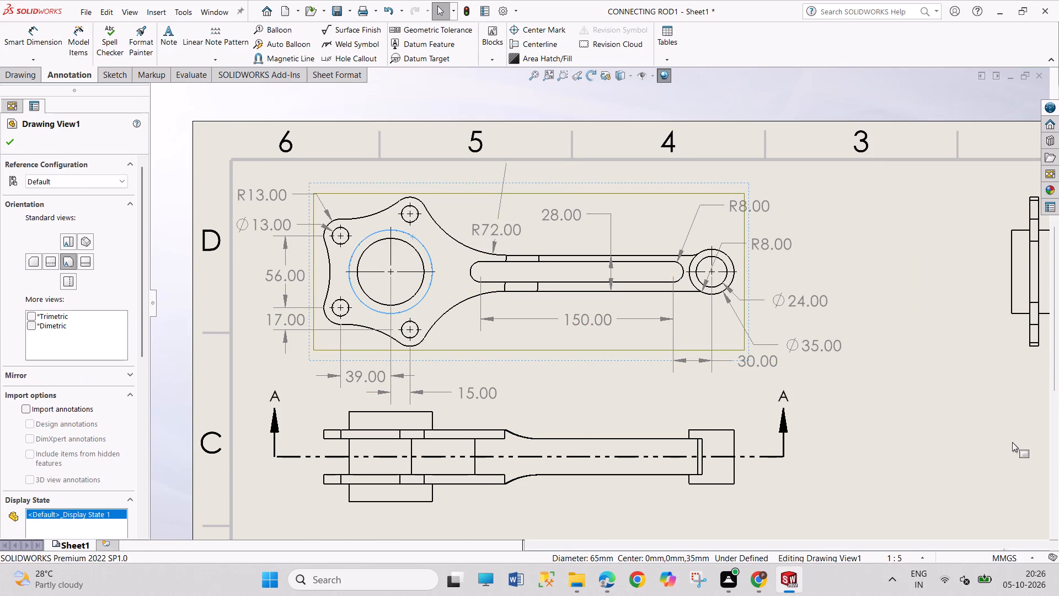
right_drag(1012, 442, 939, 296)
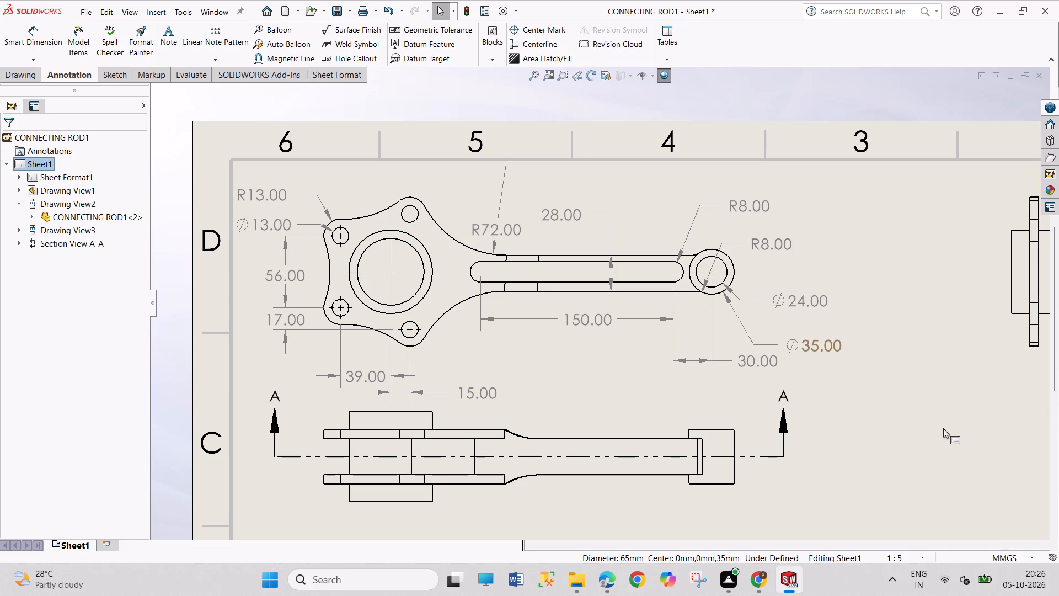
right_drag(943, 428, 913, 307)
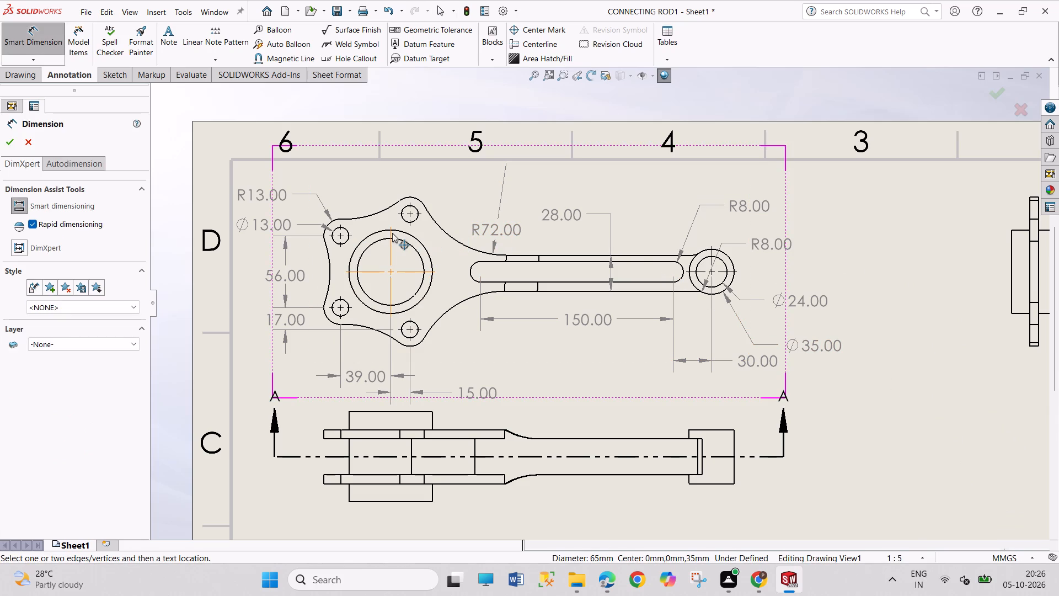
click(382, 231)
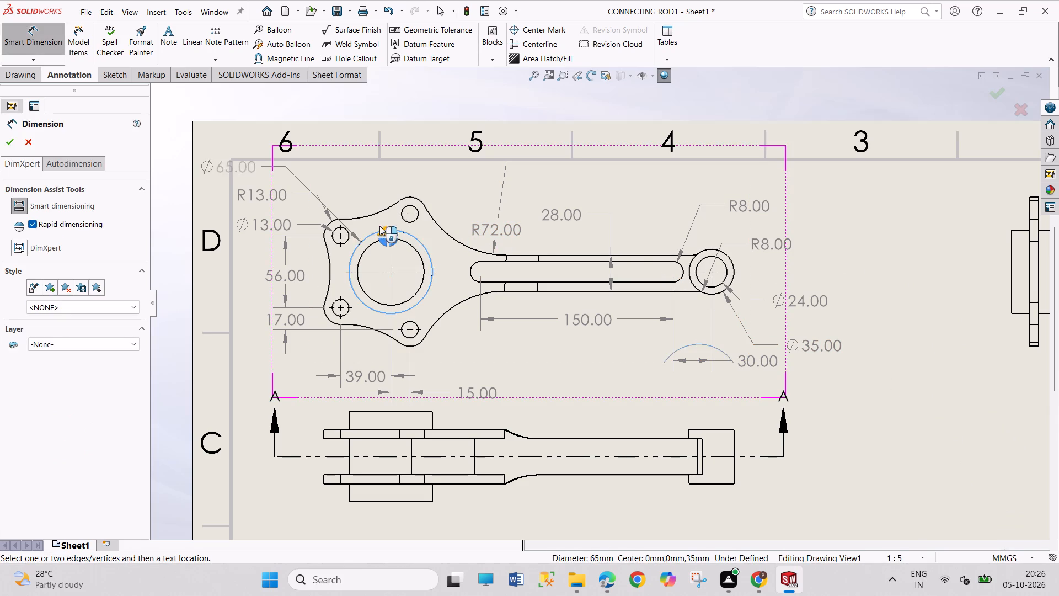
click(437, 173)
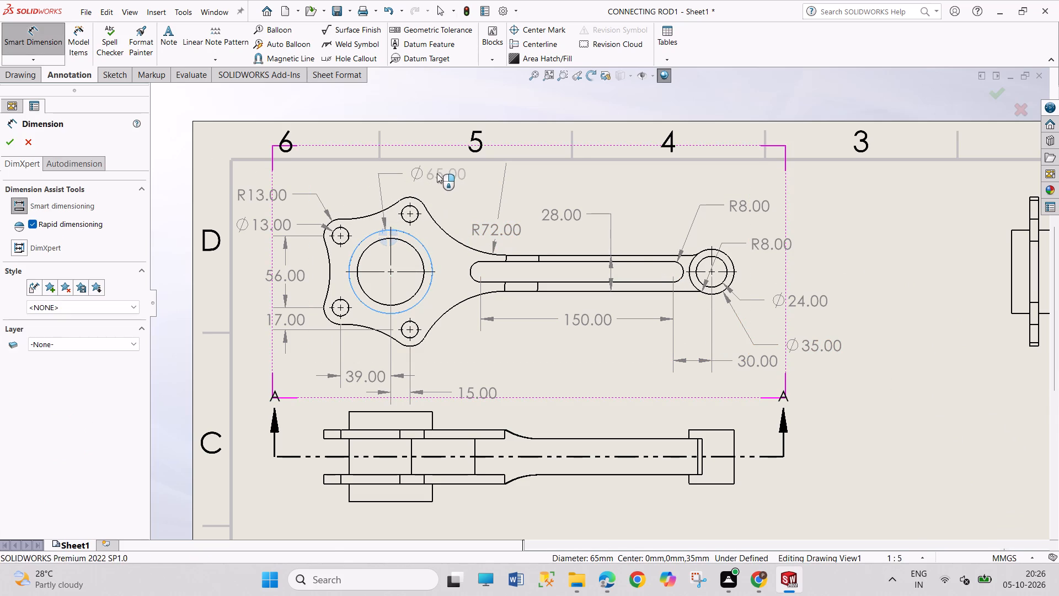
click(410, 244)
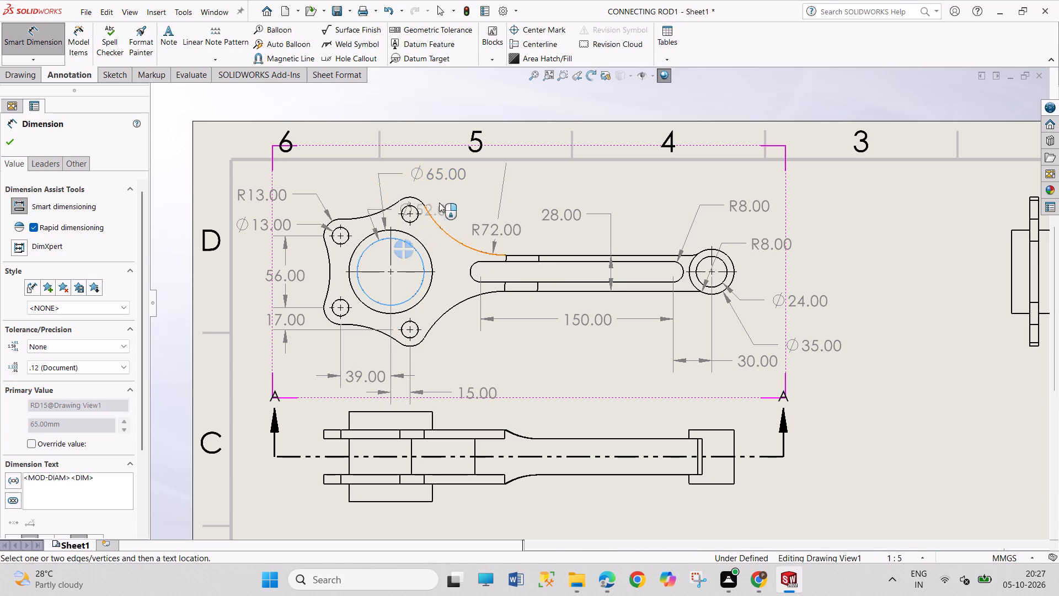
click(490, 192)
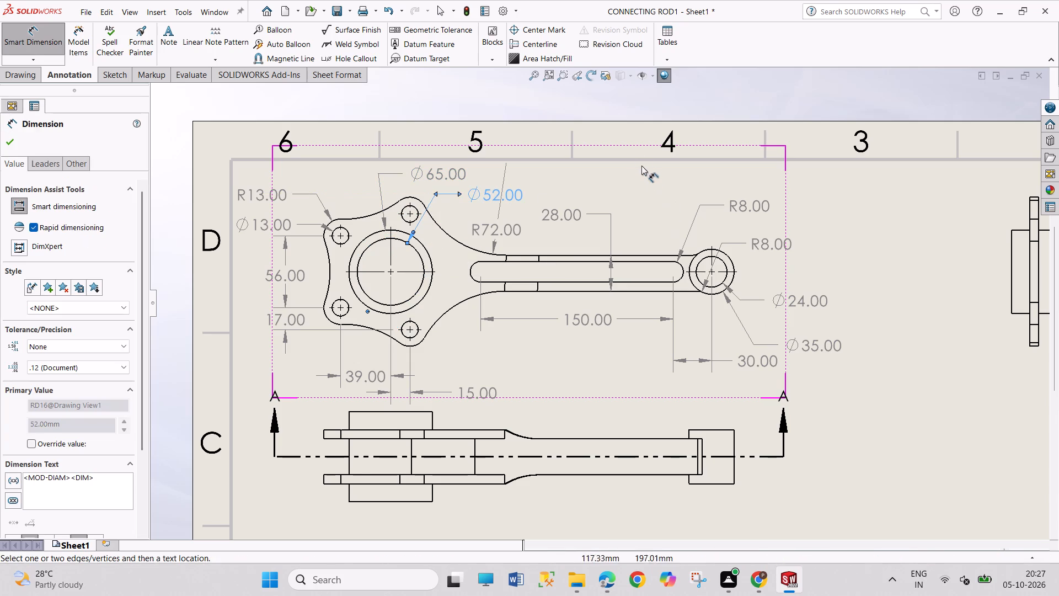
right_click(623, 105)
click(649, 158)
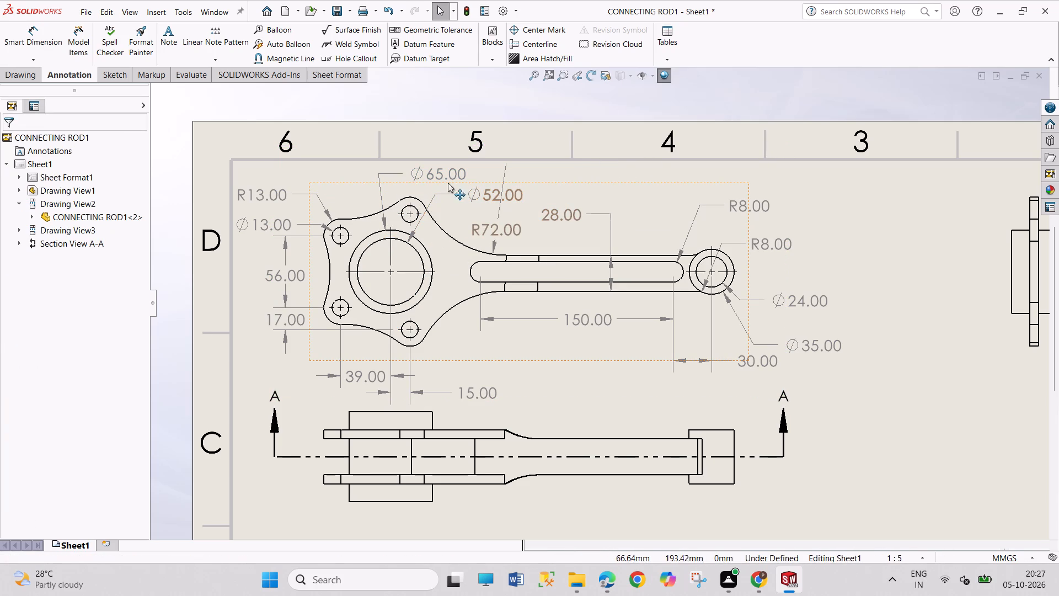
Move the big end's 65.00 and 52.00 diameter texts further left above the front view.
drag(443, 175, 406, 175)
drag(488, 194, 469, 197)
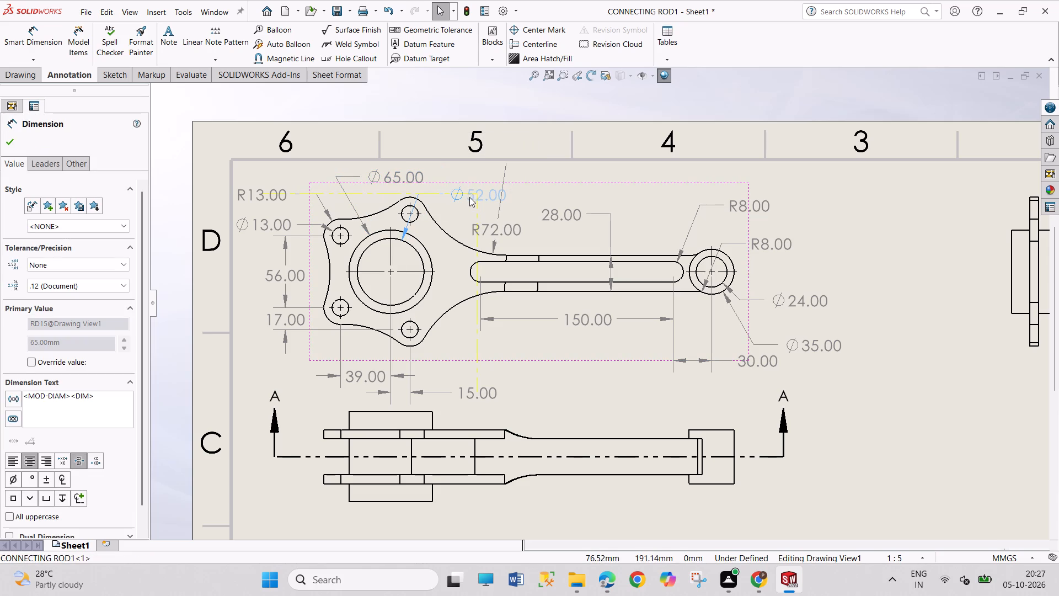
drag(469, 197, 460, 196)
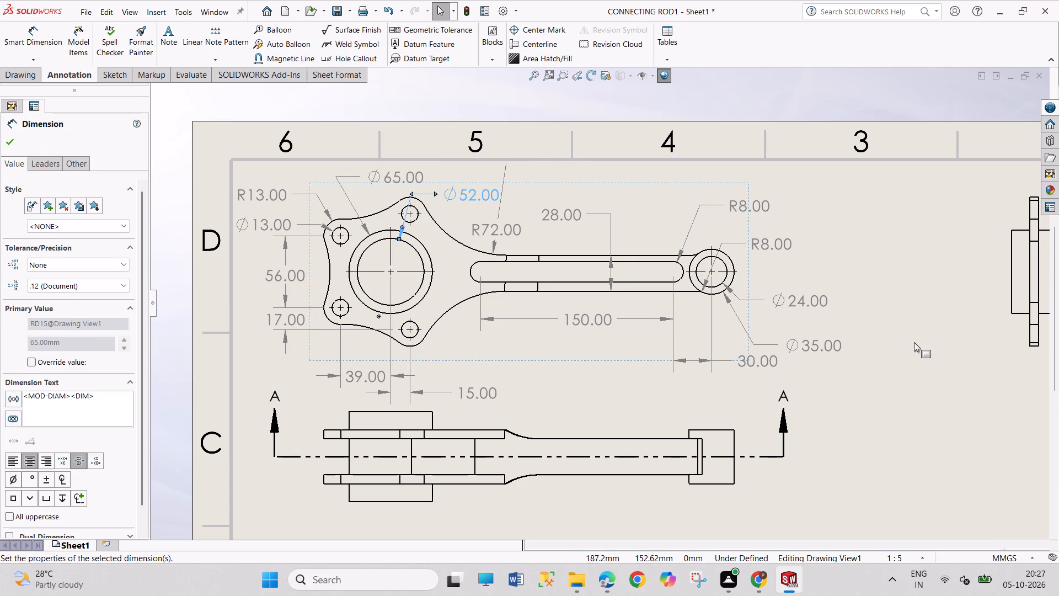
click(914, 342)
Dimension the big end boss's overall height in the view carrying section line A-A, with the text left of the view.
scroll(590, 349, up, 2)
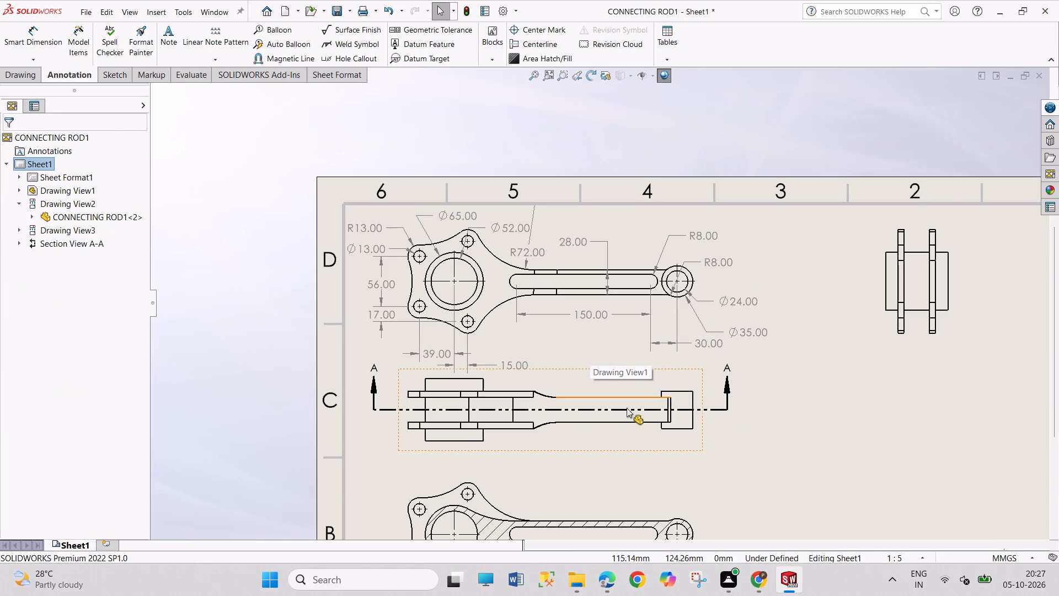
scroll(632, 469, up, 3)
scroll(615, 429, down, 3)
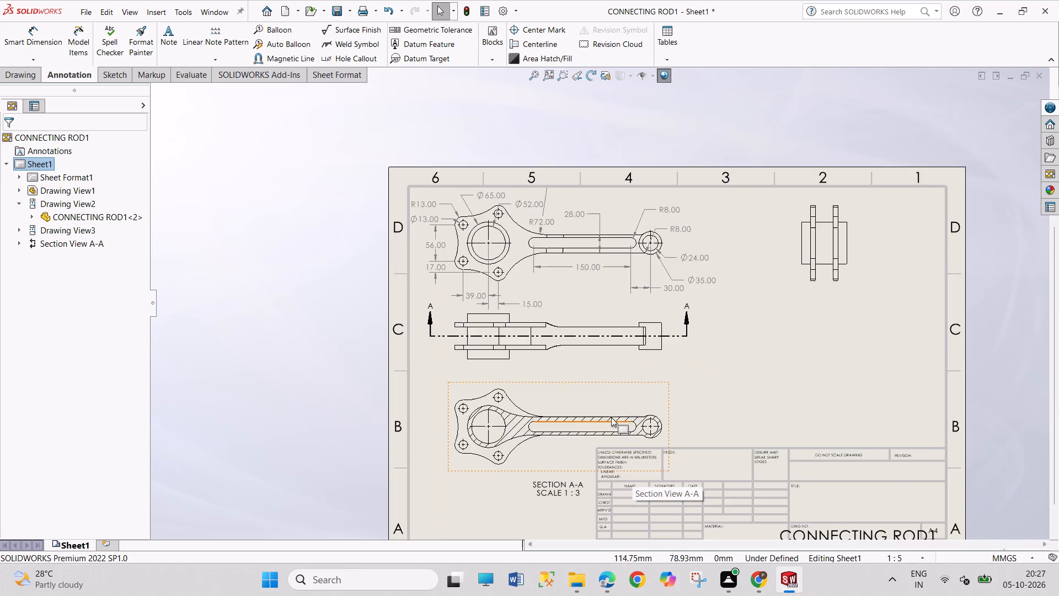
scroll(621, 341, down, 2)
drag(555, 352, 555, 366)
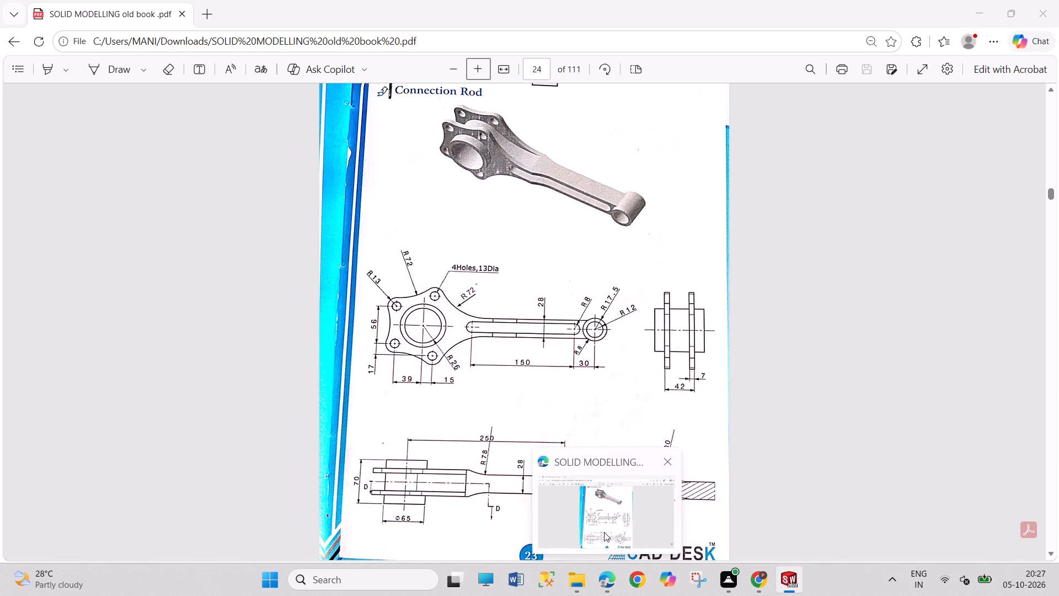
right_drag(358, 429, 338, 310)
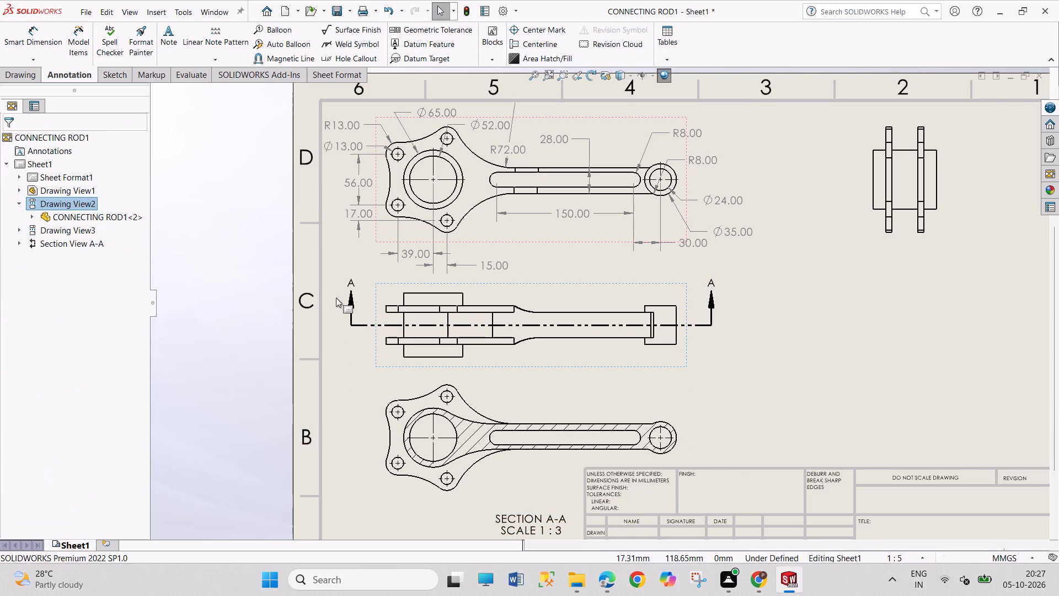
click(432, 358)
click(432, 295)
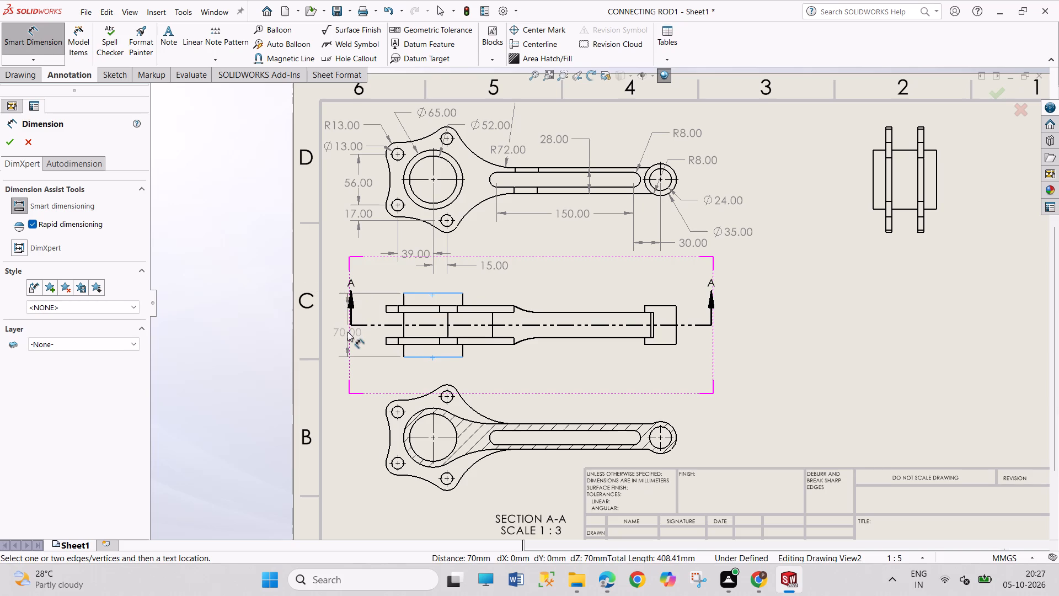
click(345, 338)
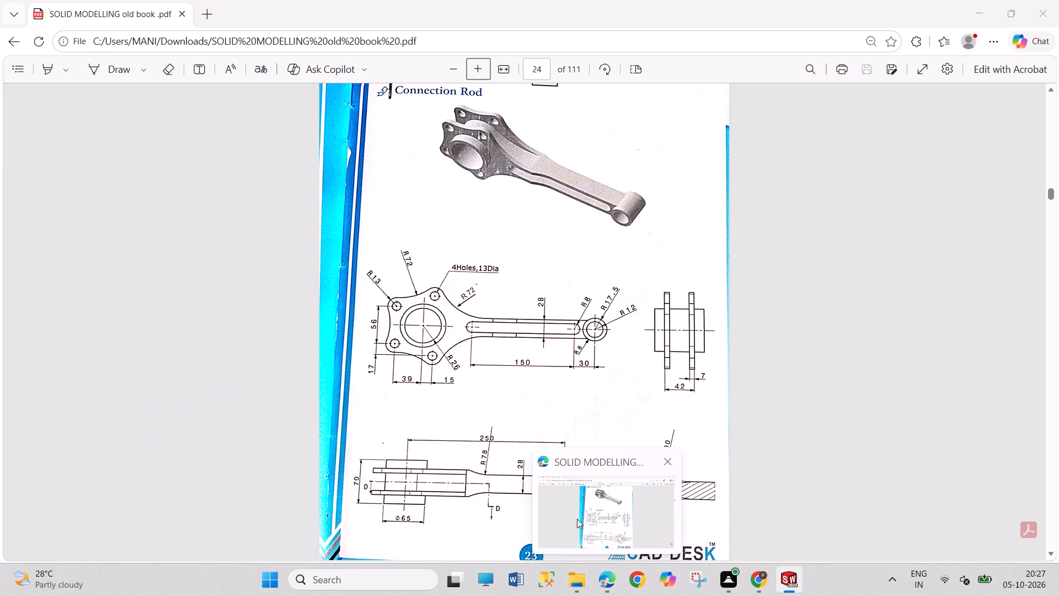
Check the reference PDF and dimension the small end's height in the same view, placing the text to its right.
click(577, 518)
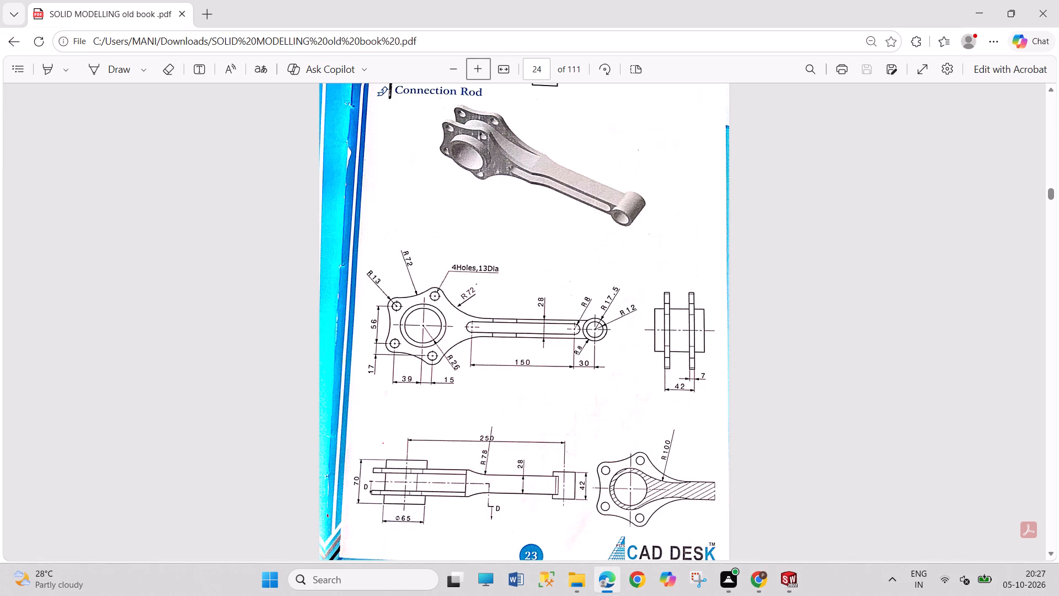
click(791, 582)
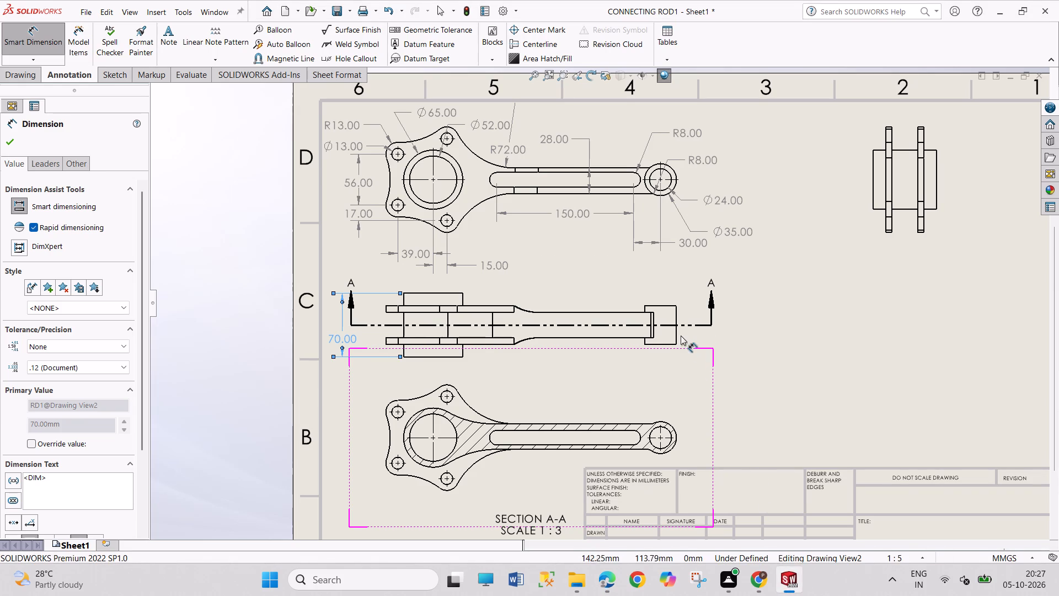
click(677, 333)
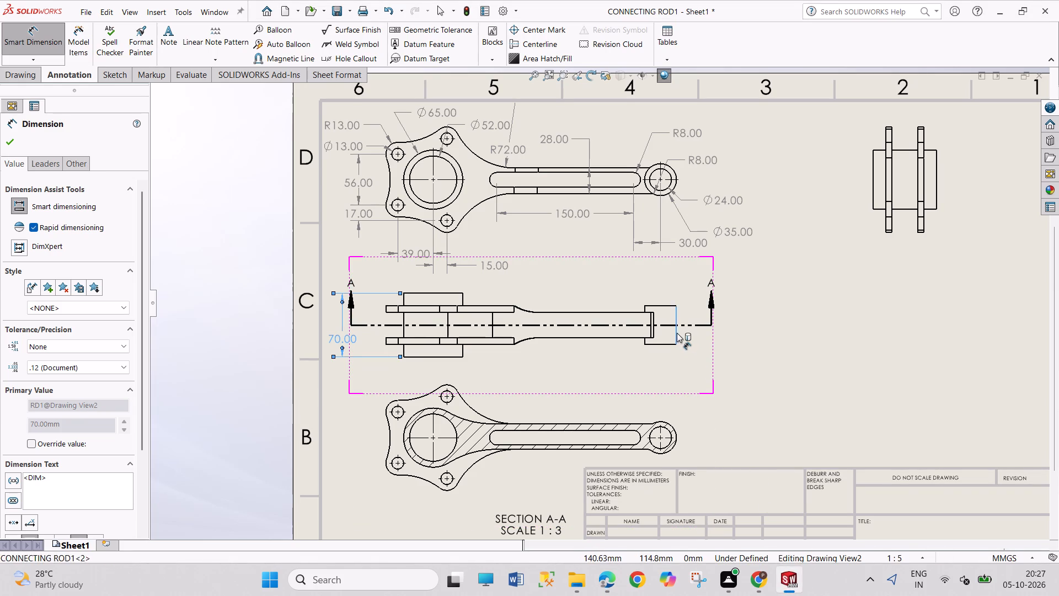
click(741, 320)
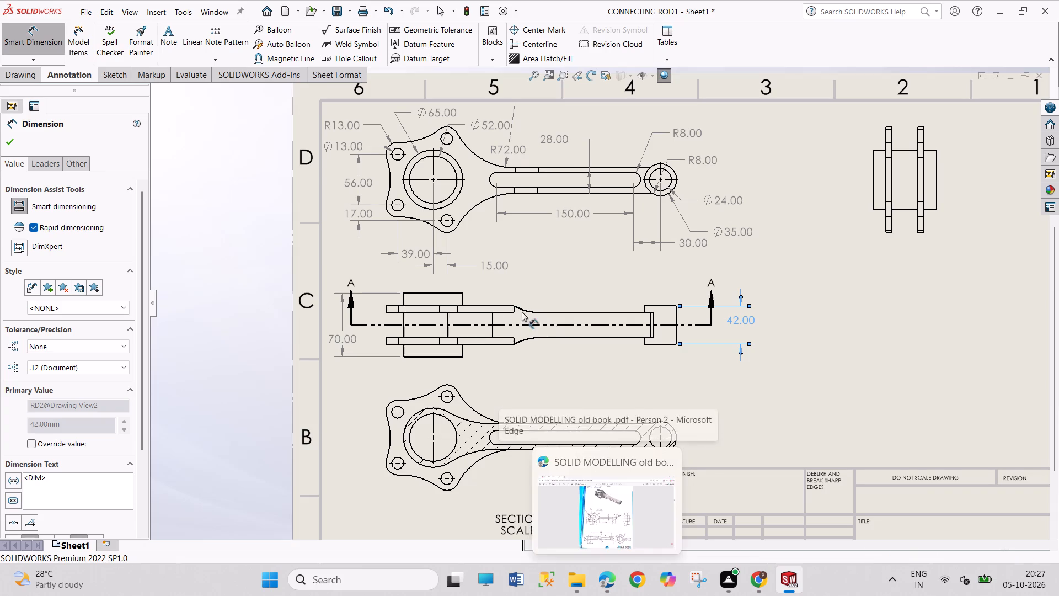
Dimension the big end boss's diameter from its lower edge, placing the text below the view carrying section line A-A.
click(449, 357)
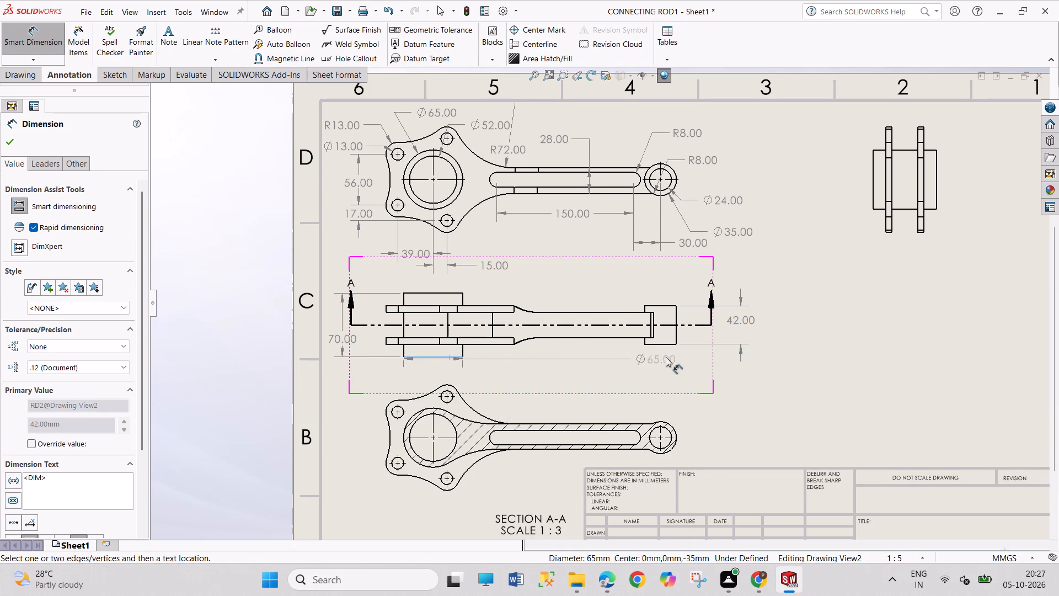
click(665, 345)
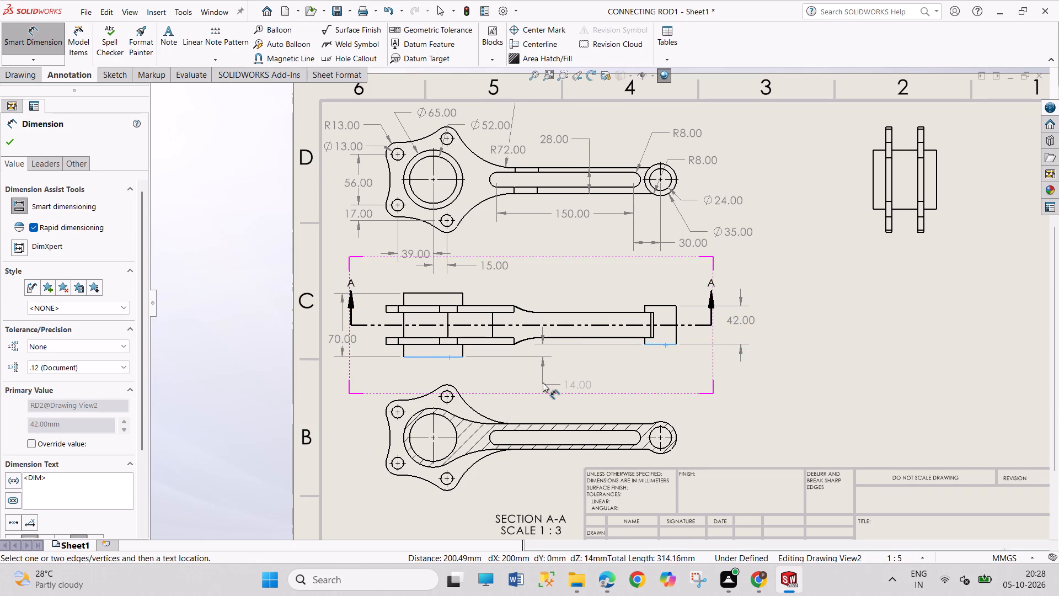
key(Escape)
key(Escape)
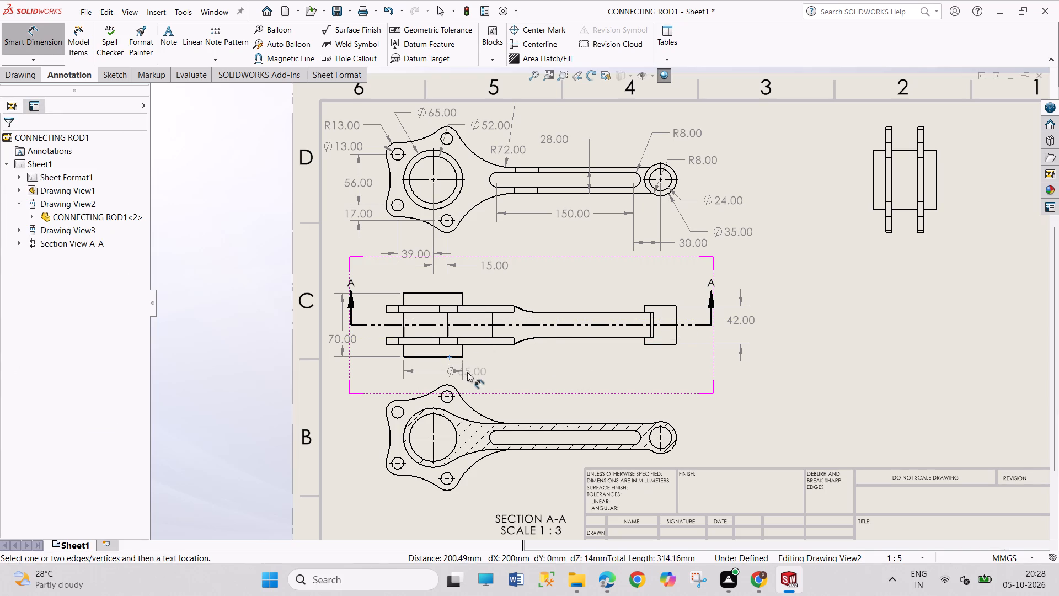
click(493, 379)
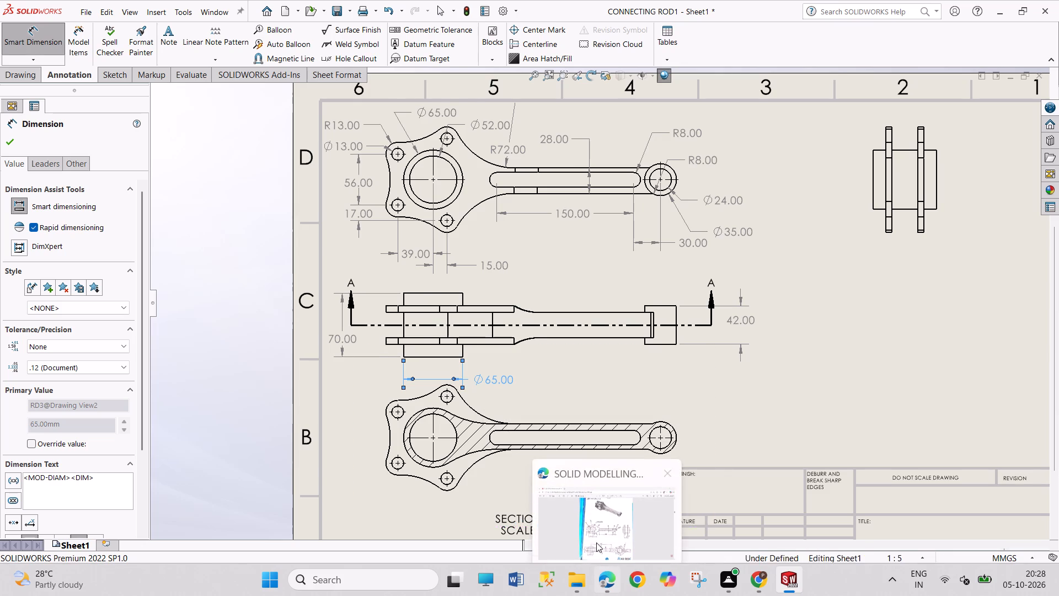
Check the reference PDF and dimension the radii of the outer upper profile arc and the hatched web arc in Section A-A.
click(592, 529)
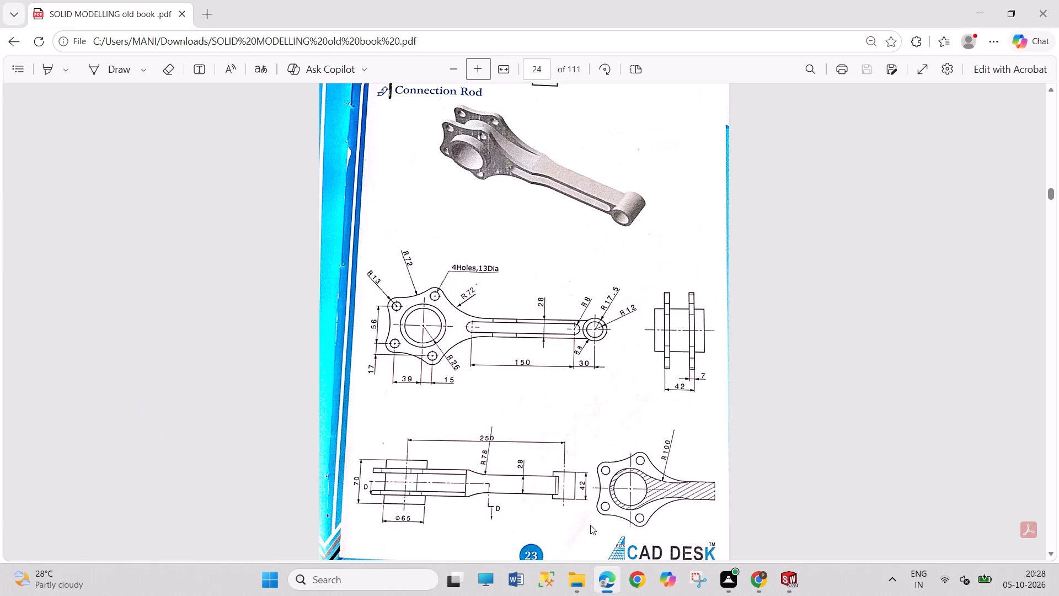
click(778, 572)
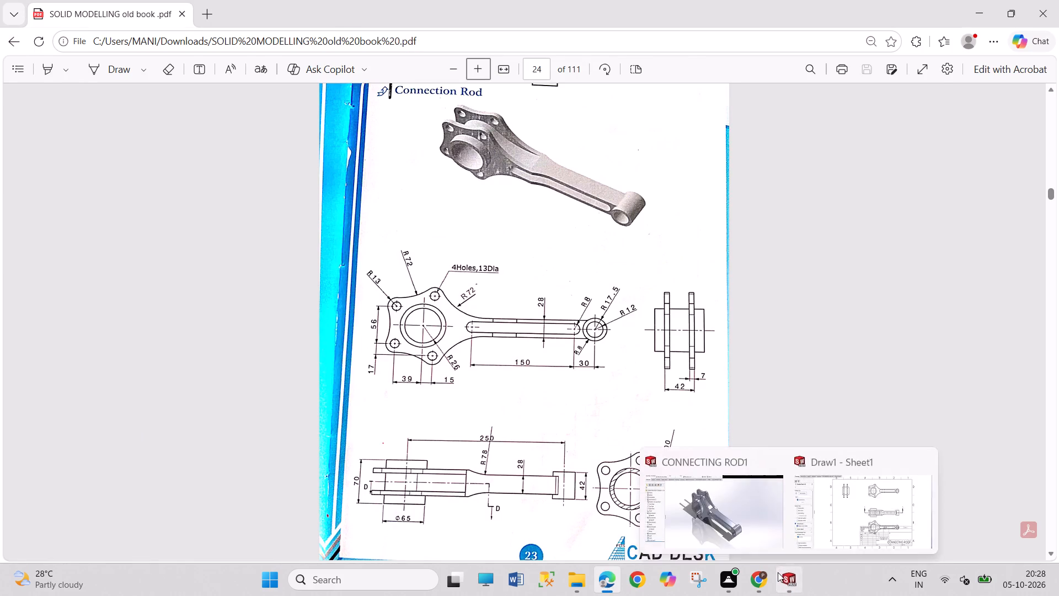
click(491, 419)
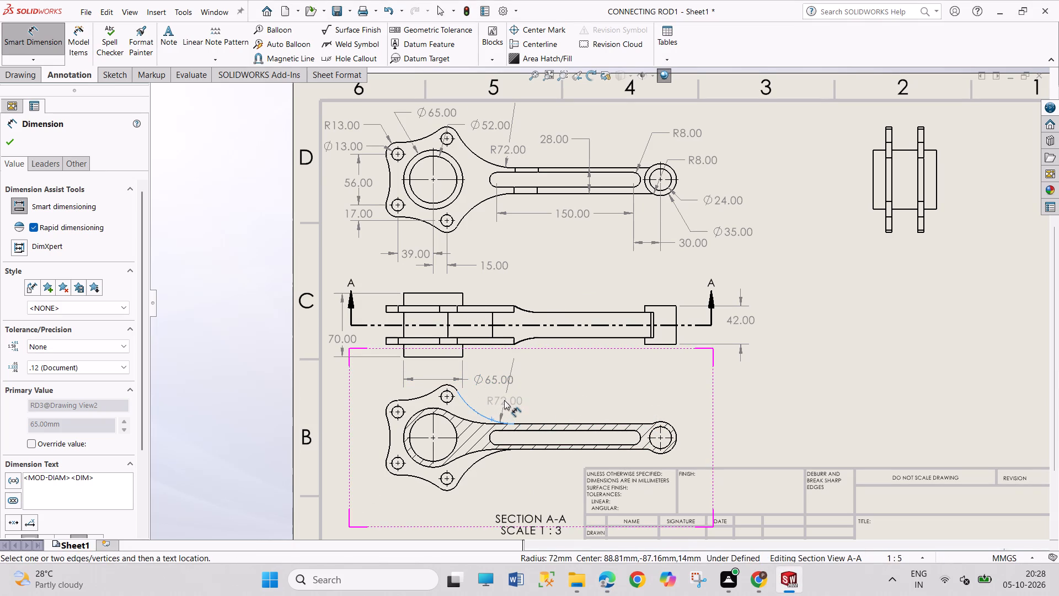
click(502, 398)
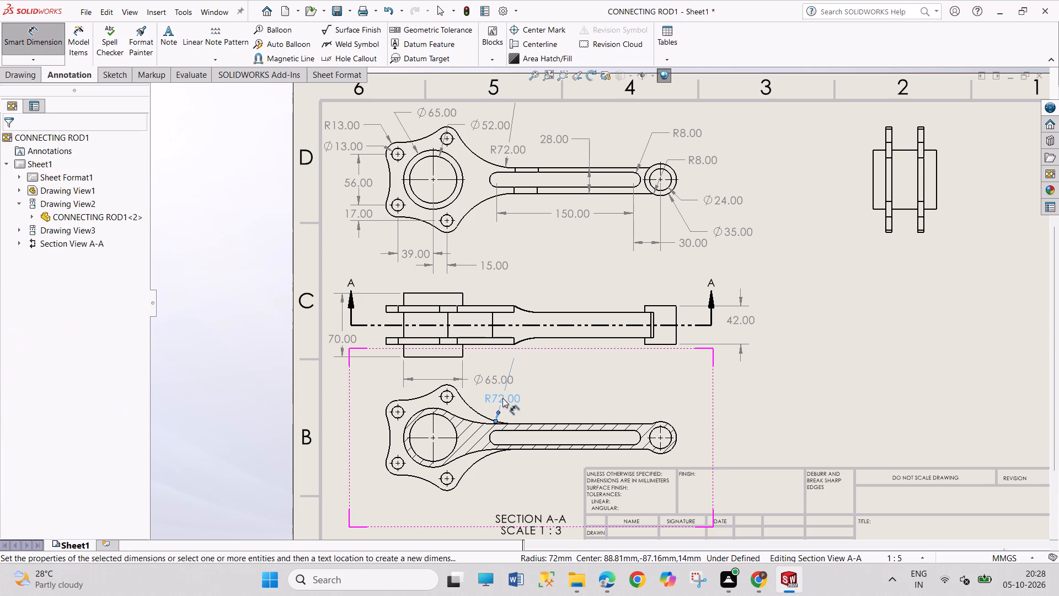
click(473, 421)
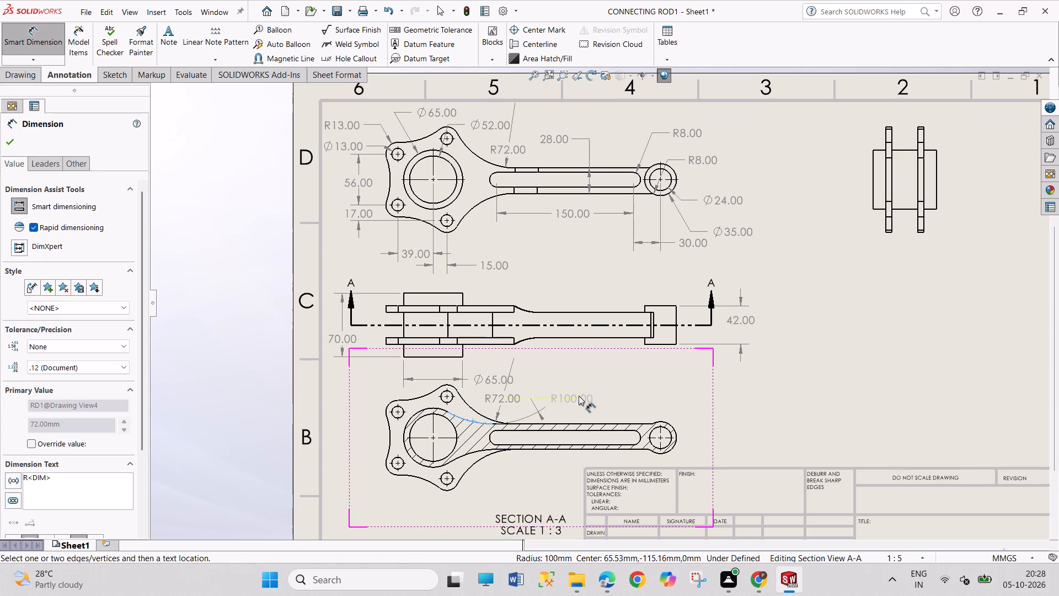
click(581, 390)
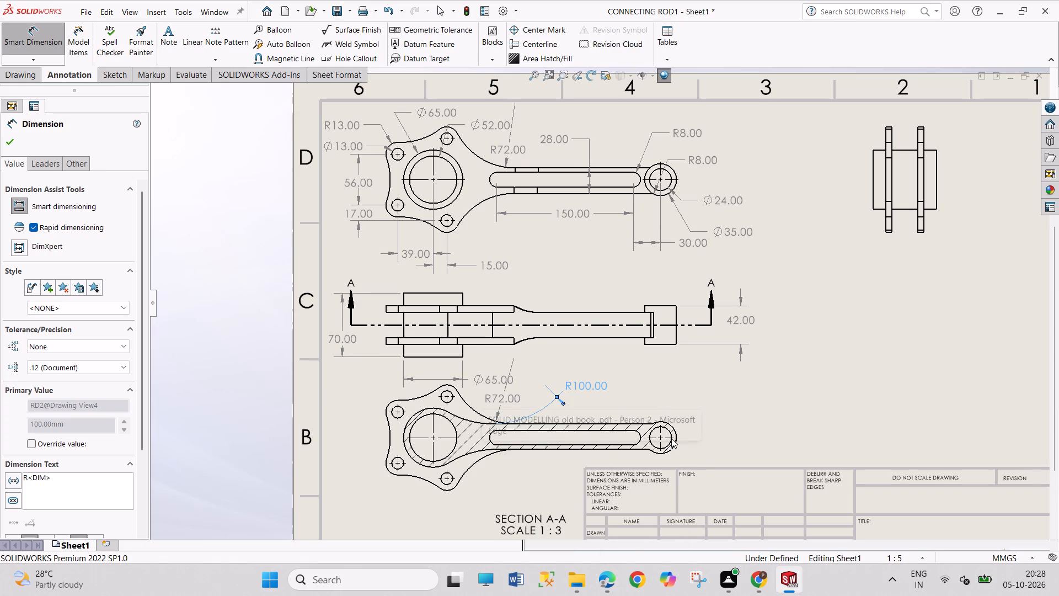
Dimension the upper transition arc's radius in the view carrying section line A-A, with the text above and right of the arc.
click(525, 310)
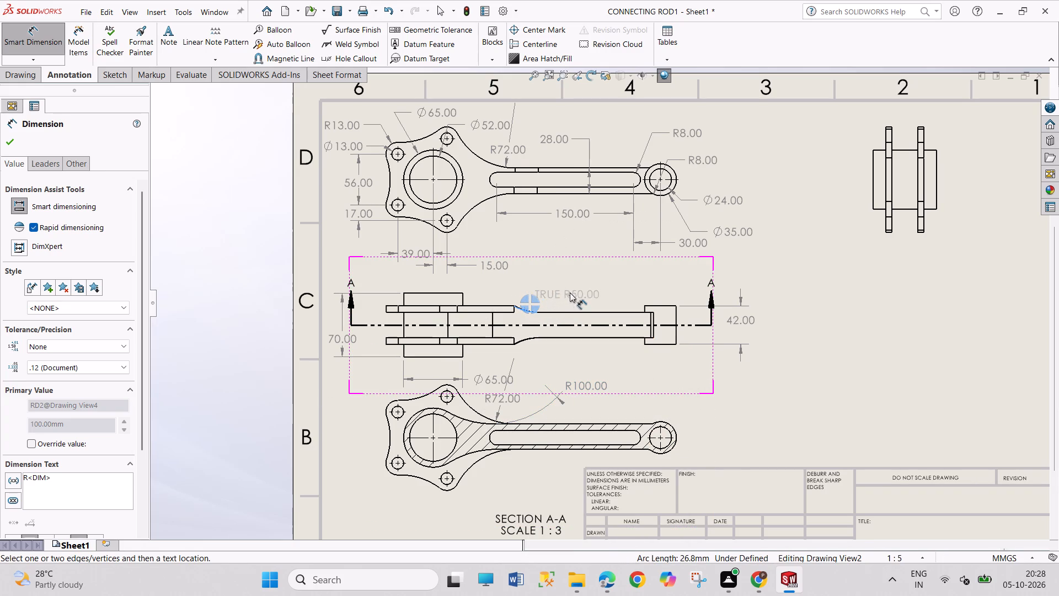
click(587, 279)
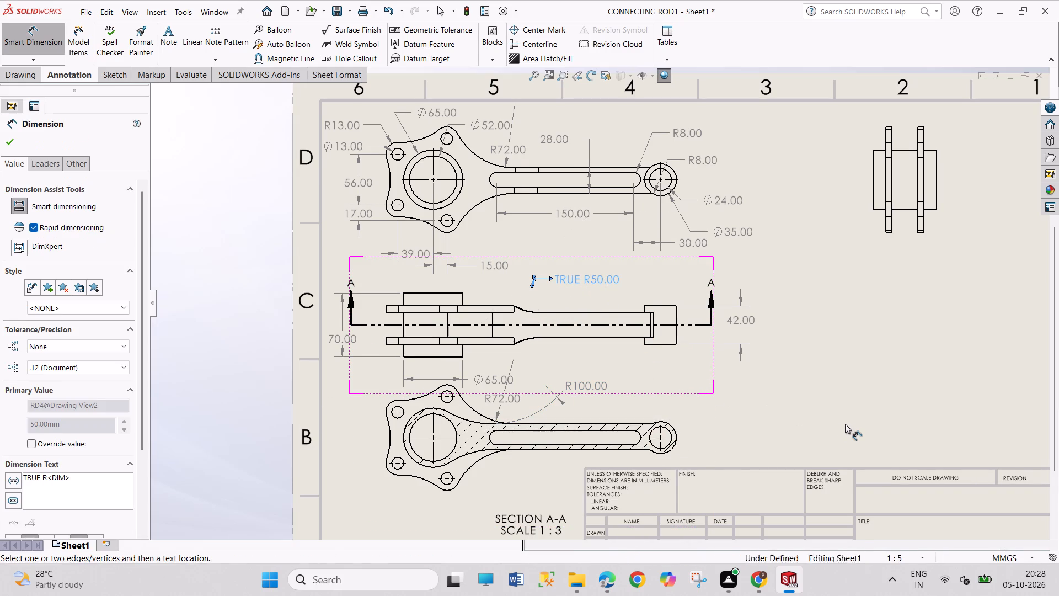
Leave dimensioning and shift the view carrying section line A-A slightly upward on the sheet.
right_click(832, 417)
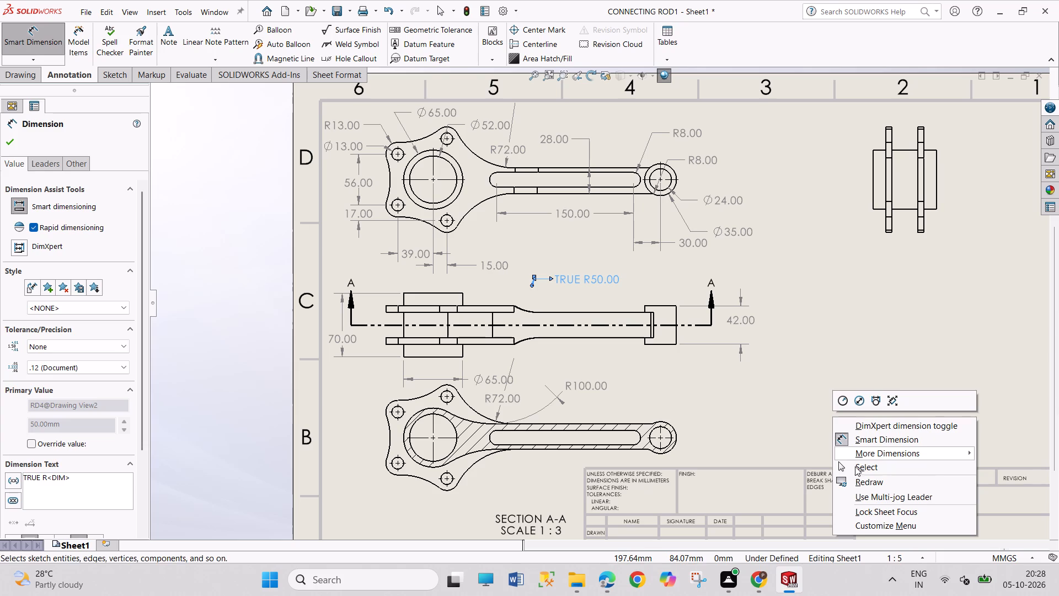
click(855, 466)
drag(531, 285, 527, 281)
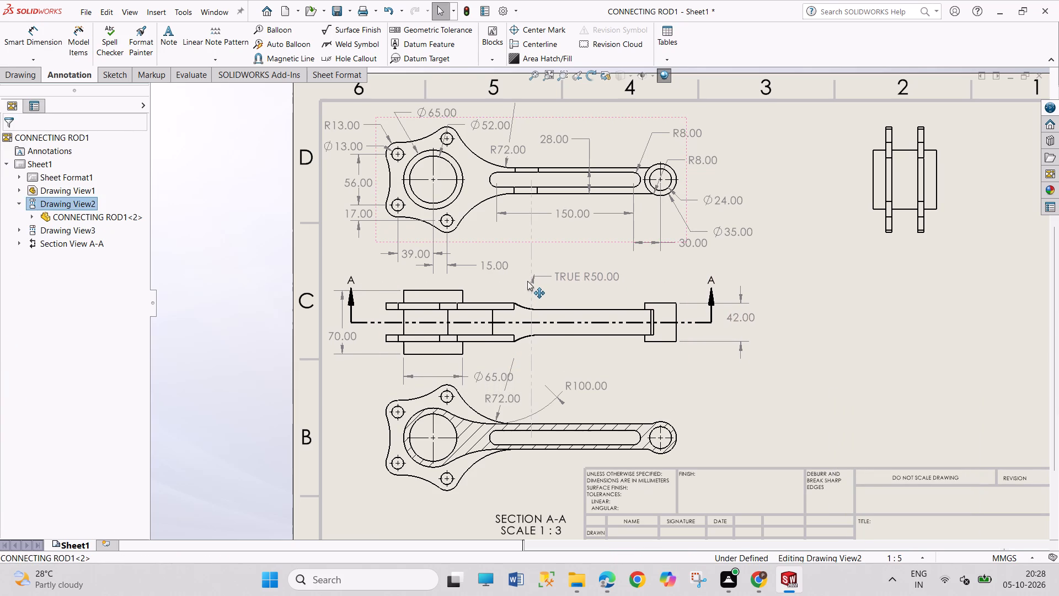
drag(527, 281, 527, 275)
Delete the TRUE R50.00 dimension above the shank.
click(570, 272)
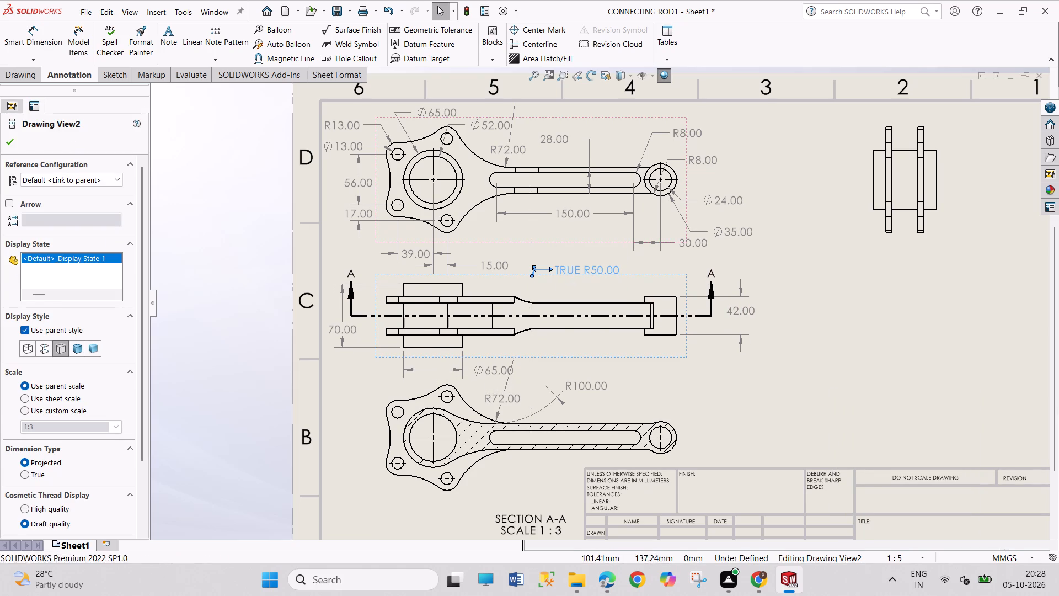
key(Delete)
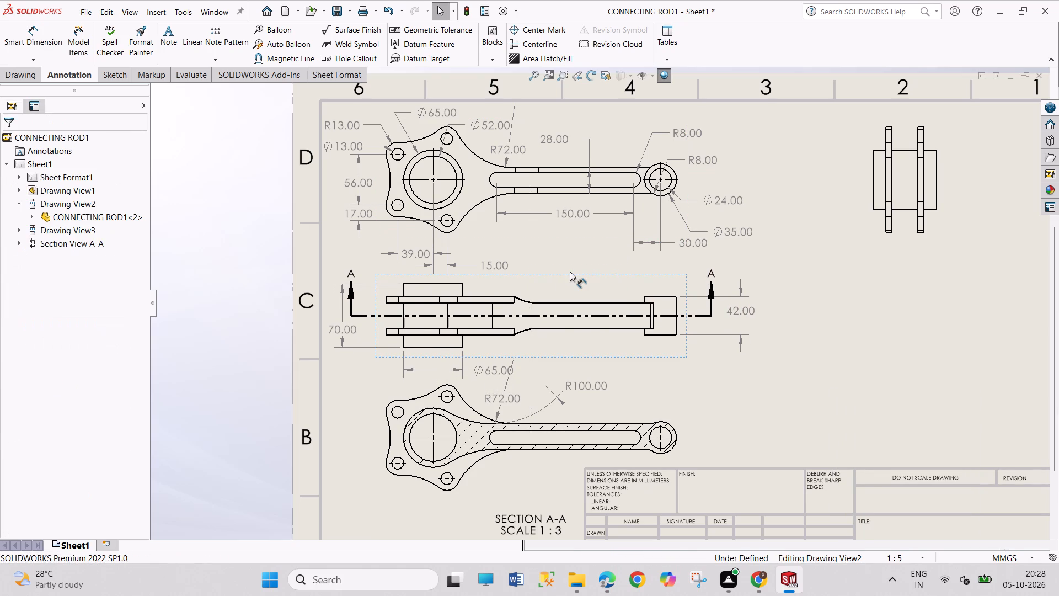
Dimension the upper transition arc's radius in the view carrying section line A-A, placing the text directly above the arc.
right_drag(866, 402, 859, 257)
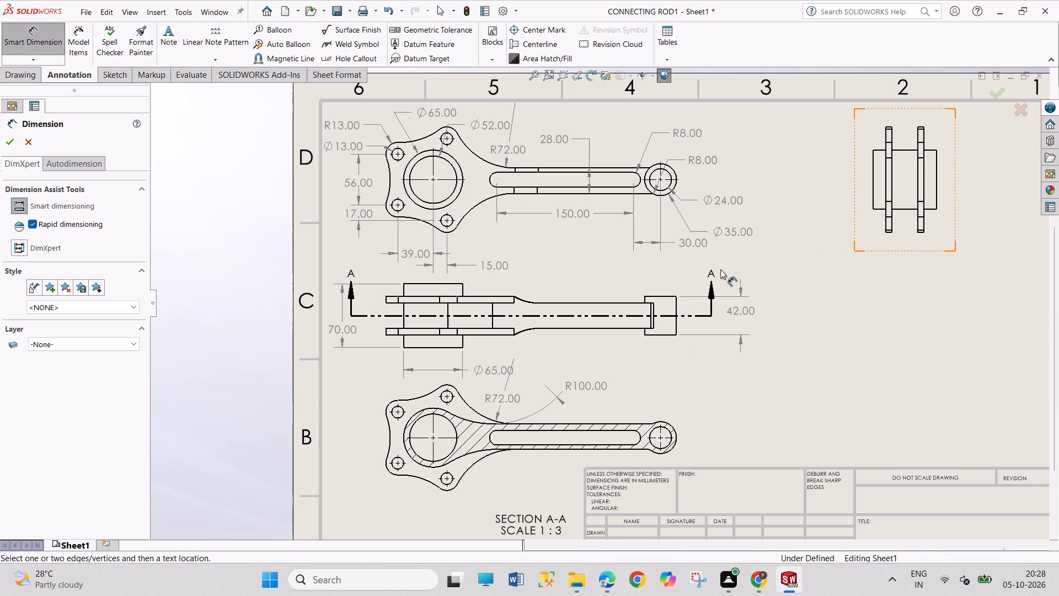
click(526, 302)
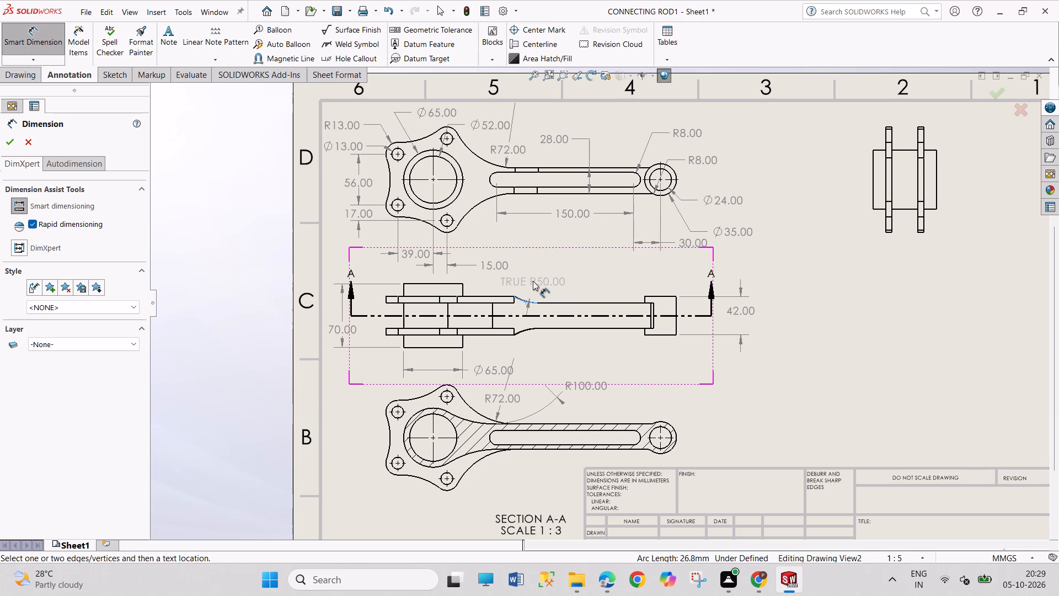
click(533, 281)
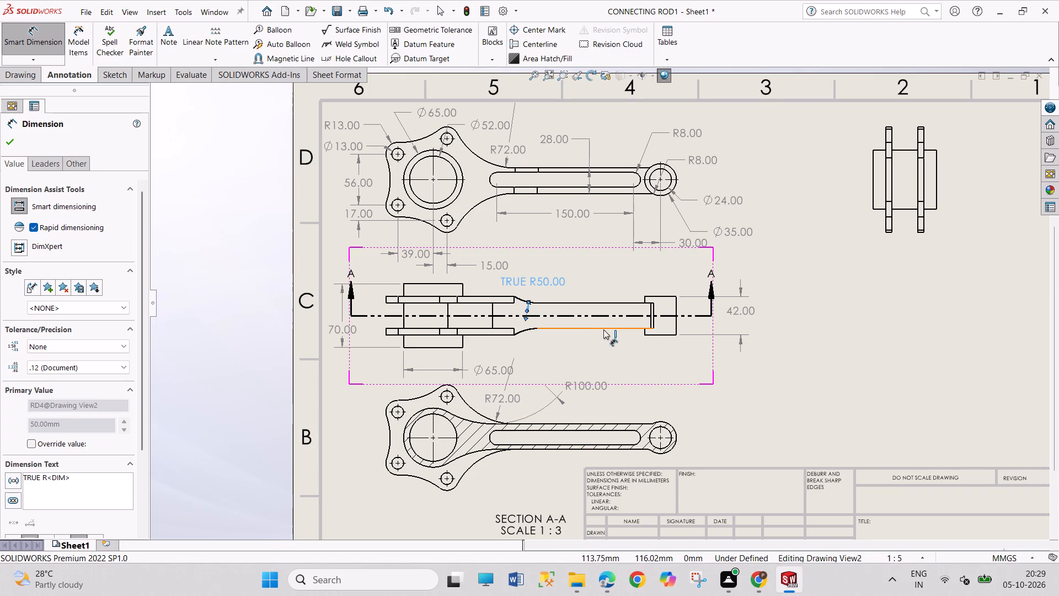
Dimension the shank's thickness between its upper and lower edges, placing the text above the view carrying section line A-A.
click(603, 329)
click(608, 303)
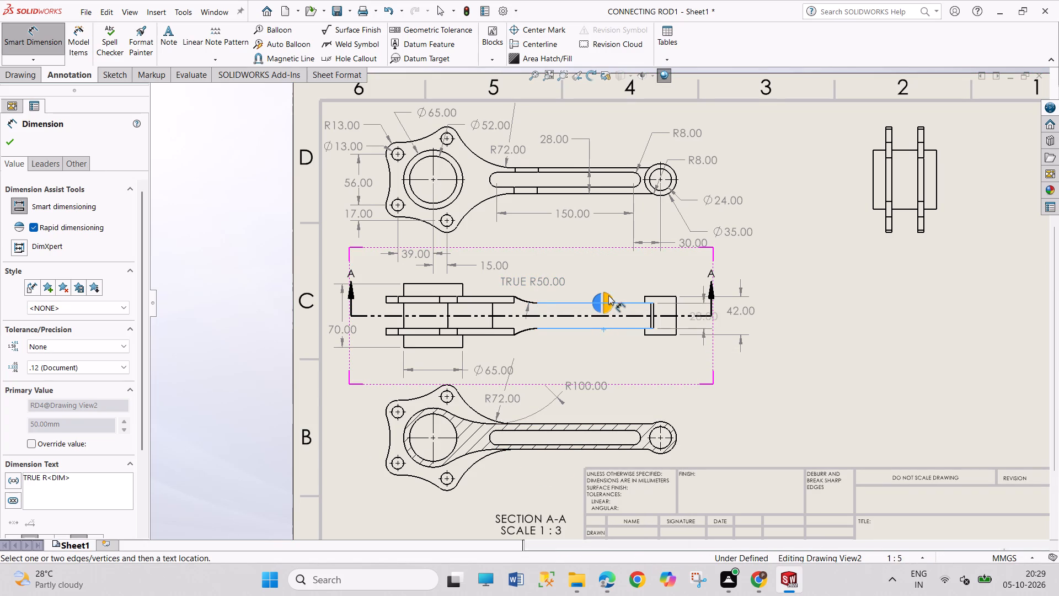
click(616, 270)
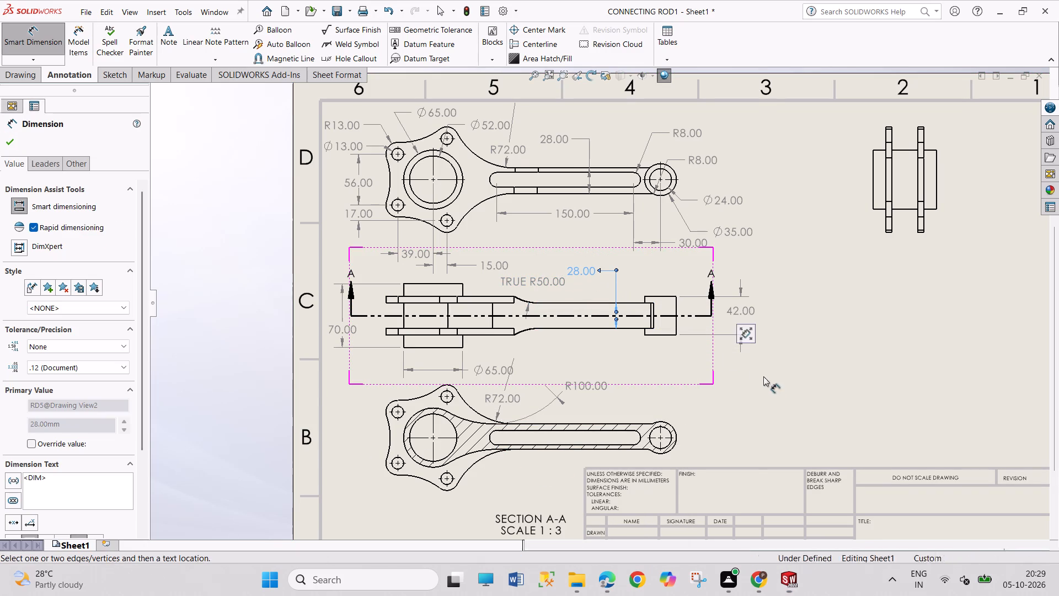
Dimension the centre distance between the large and small bores in the section view, placing the text just below the shank.
click(453, 453)
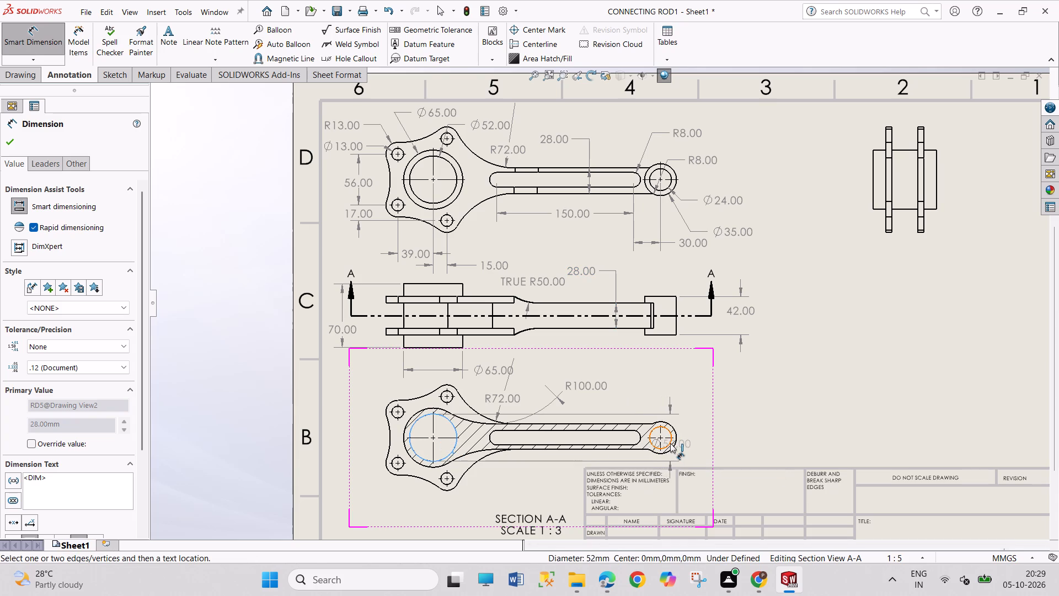
click(670, 443)
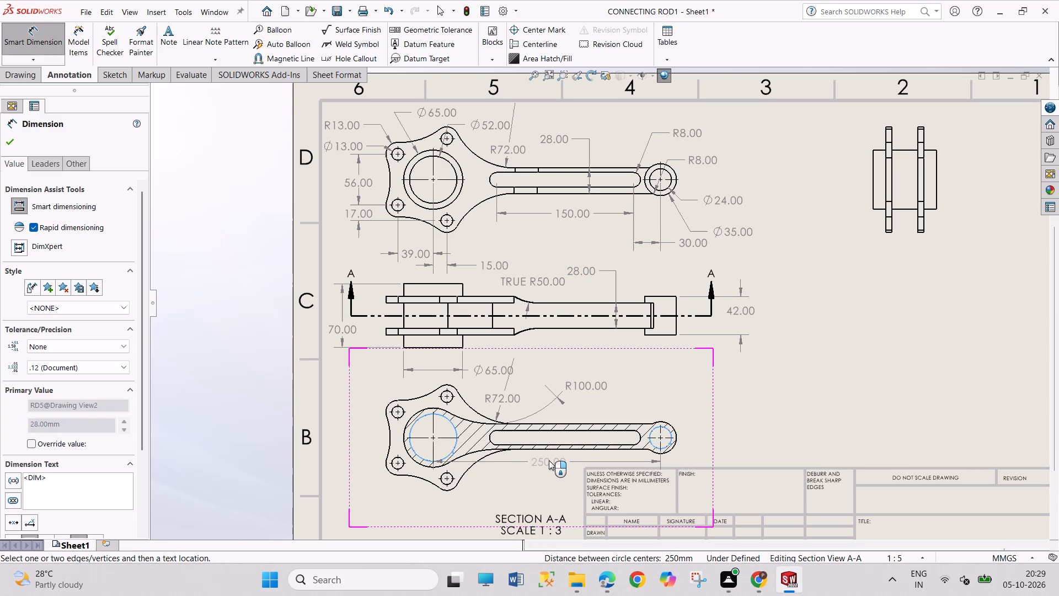
click(549, 460)
right_click(827, 395)
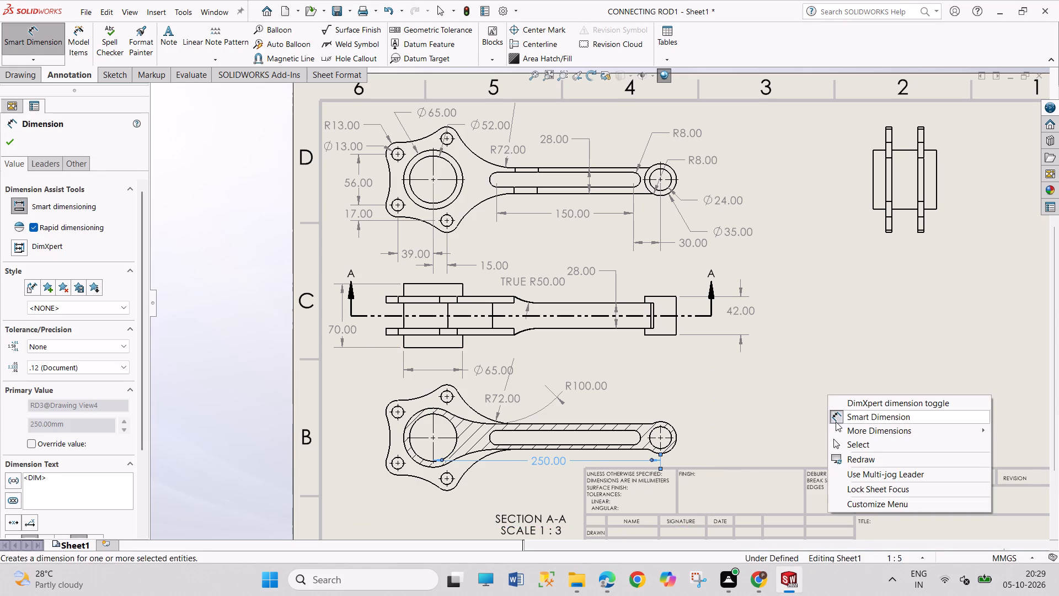
click(849, 446)
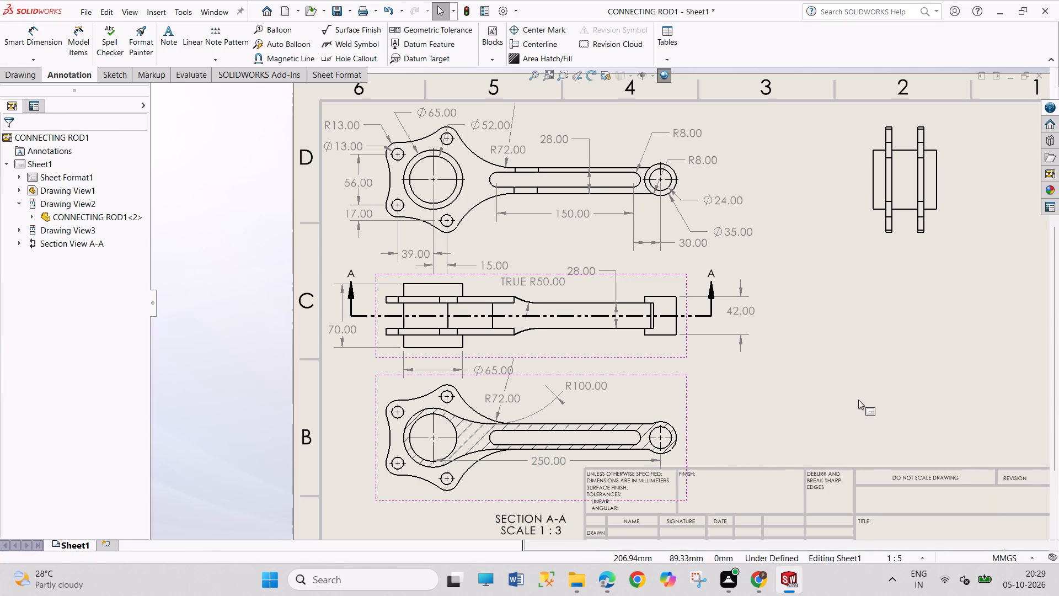
Shift the front view, together with the views aligned below it, slightly to the right on the sheet.
scroll(858, 396, up, 3)
scroll(898, 229, down, 3)
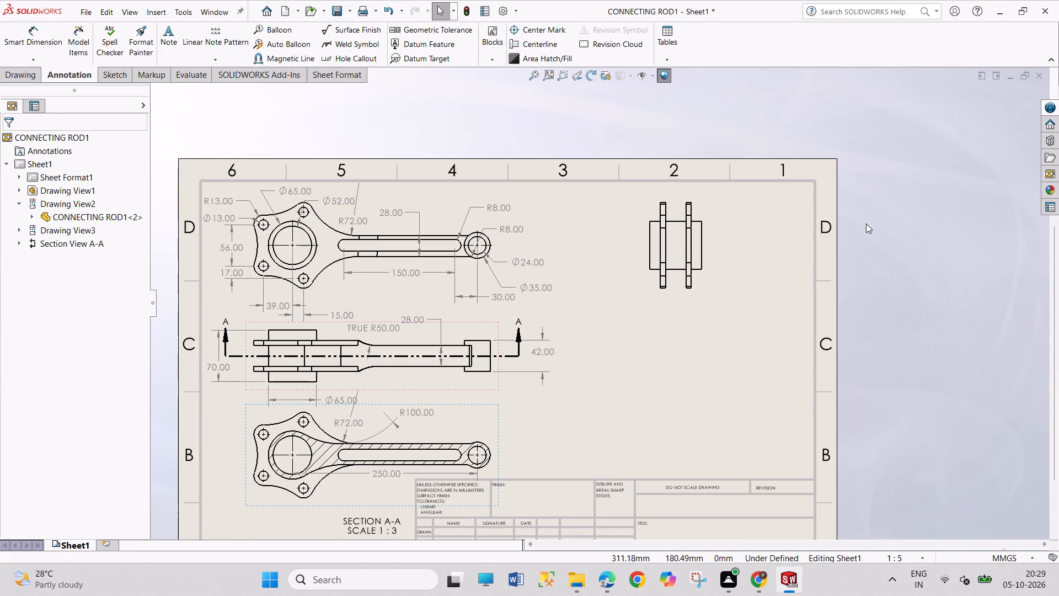
scroll(801, 198, down, 2)
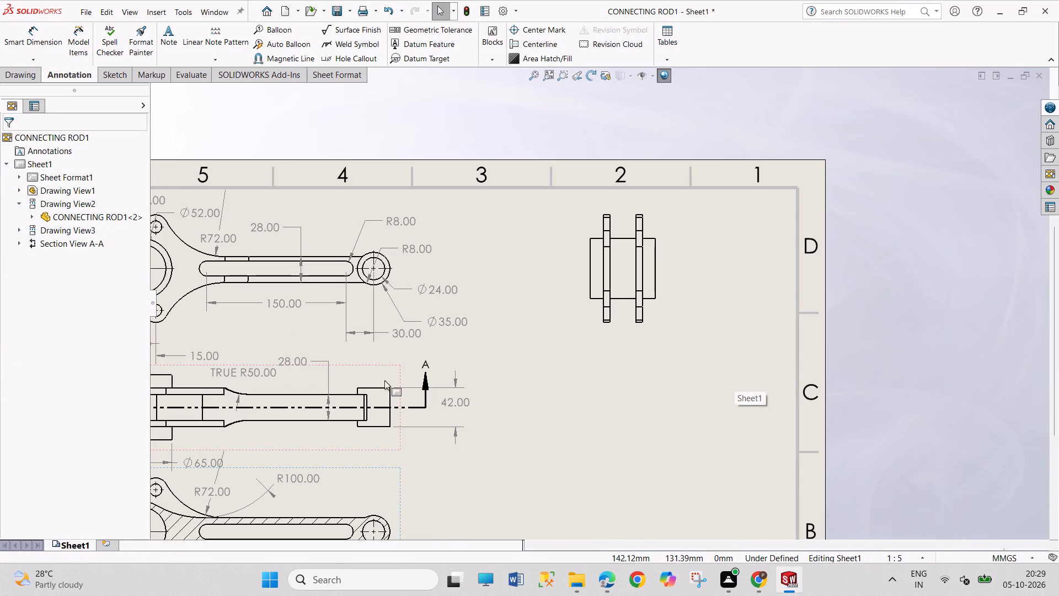
scroll(351, 385, up, 3)
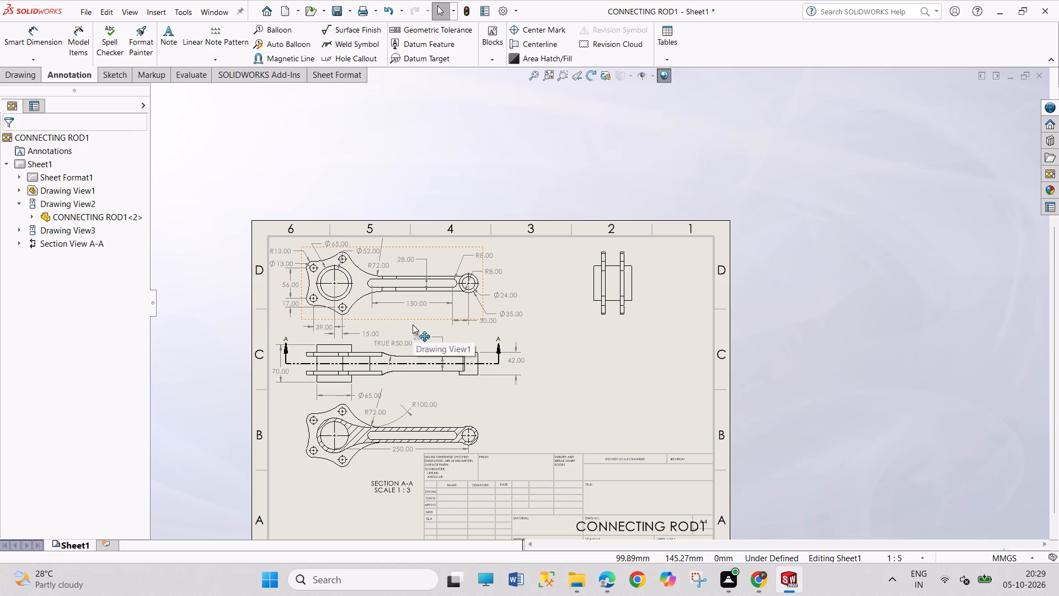
drag(413, 324, 430, 323)
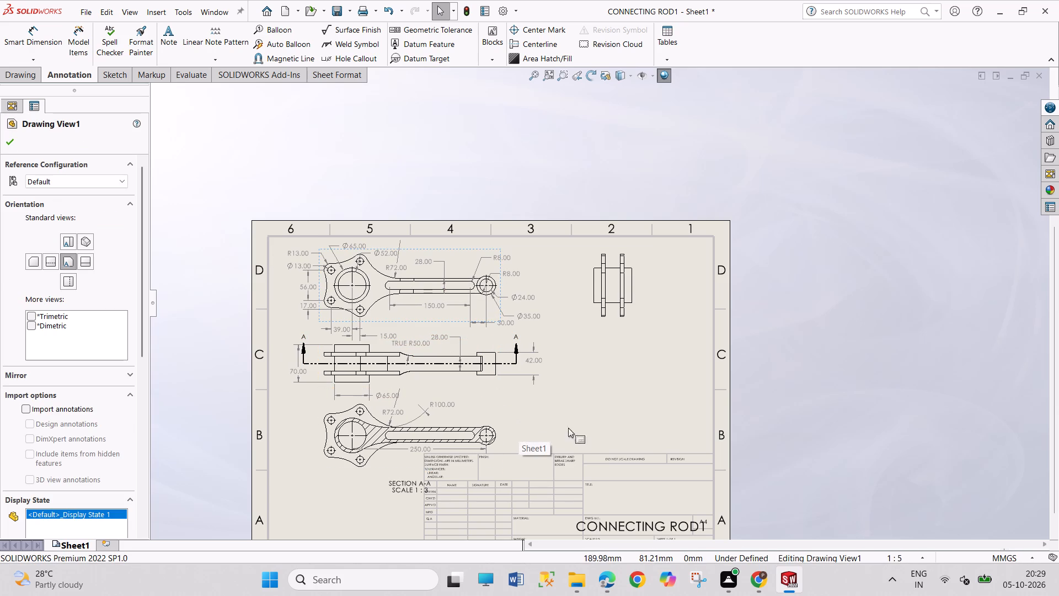
Centre the Ø65.00 dimension text between its extension lines beneath the large boss in the view carrying section line A-A.
scroll(452, 403, down, 3)
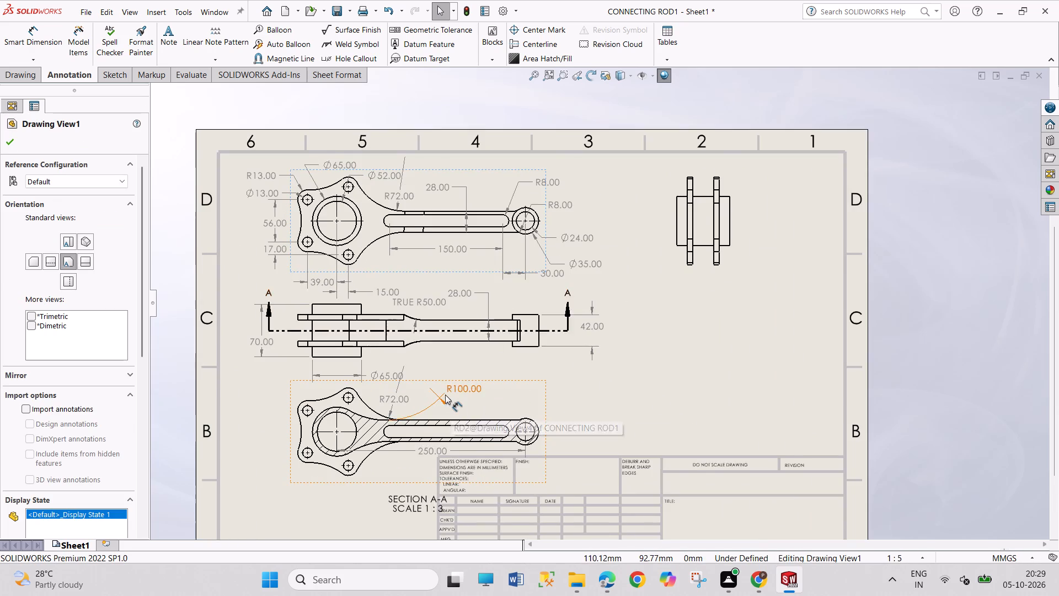
scroll(445, 395, down, 2)
drag(386, 364, 378, 364)
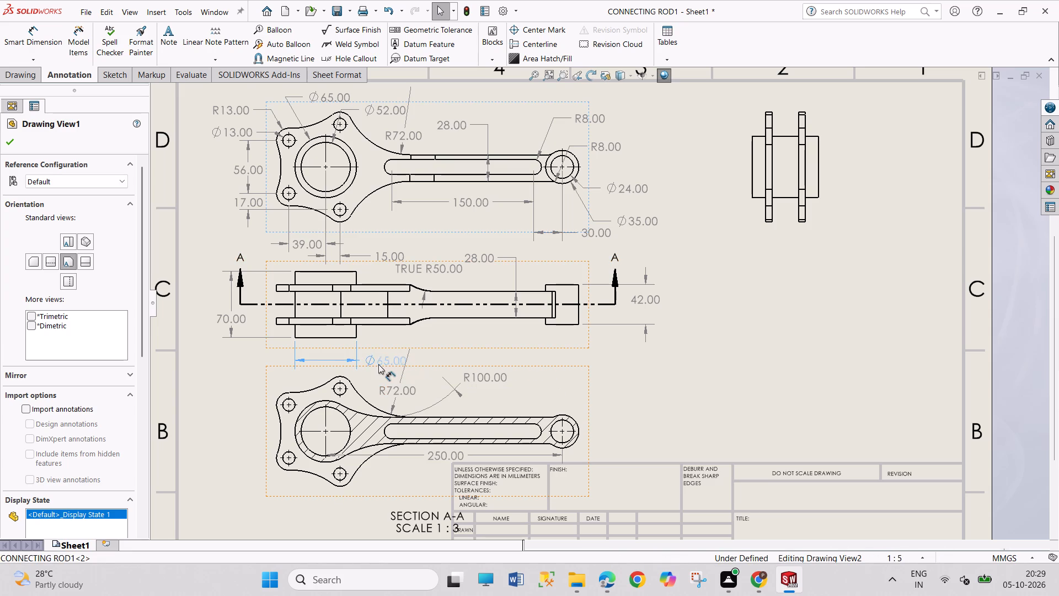
drag(378, 364, 327, 361)
click(787, 372)
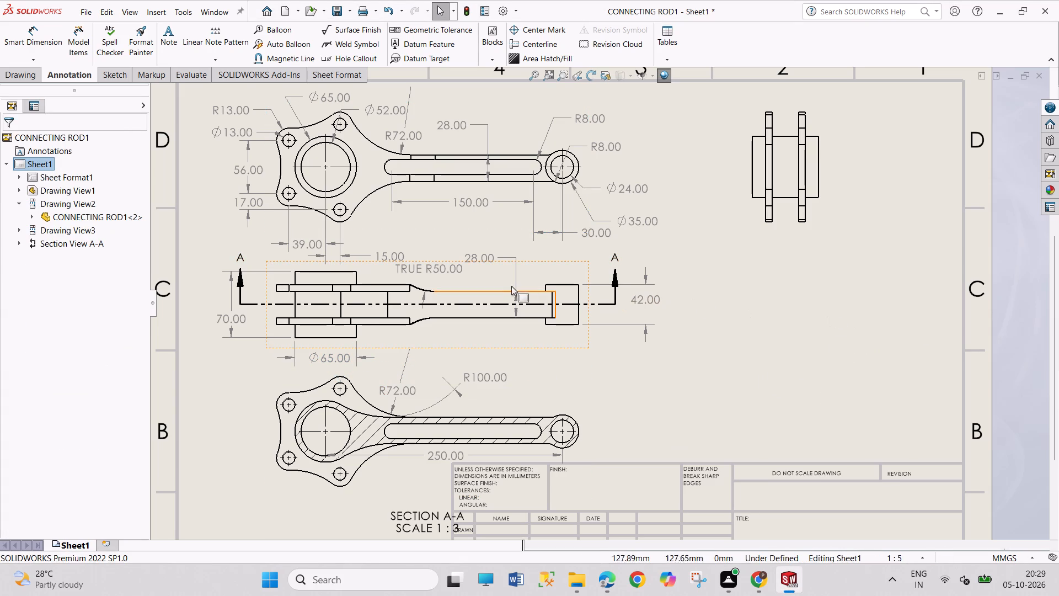
Move the TRUE R50.00 dimension text slightly lower and to the right, closer to the transition arc.
drag(443, 270, 442, 282)
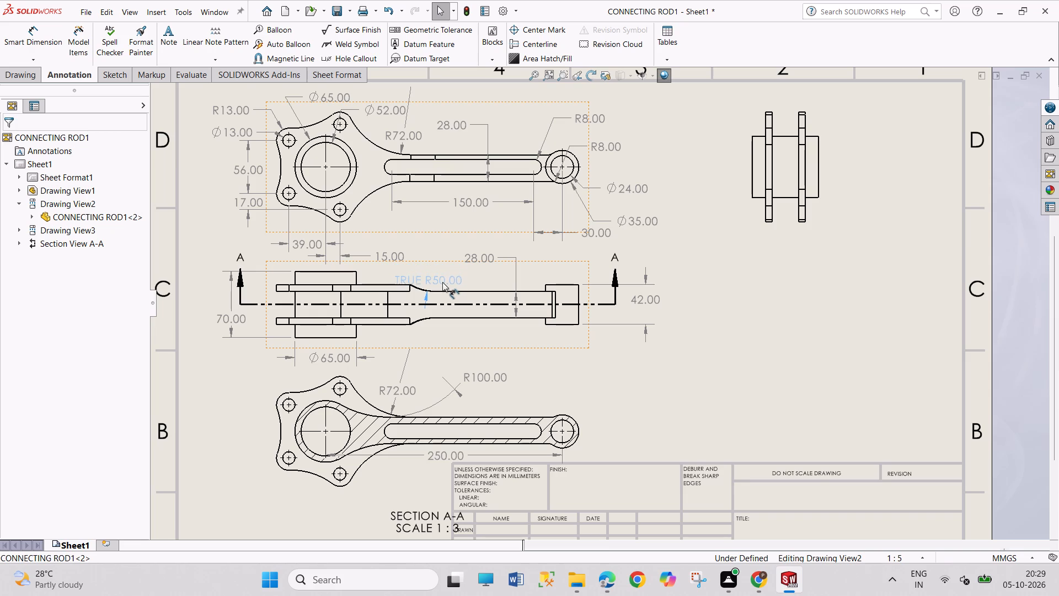
drag(442, 282, 449, 278)
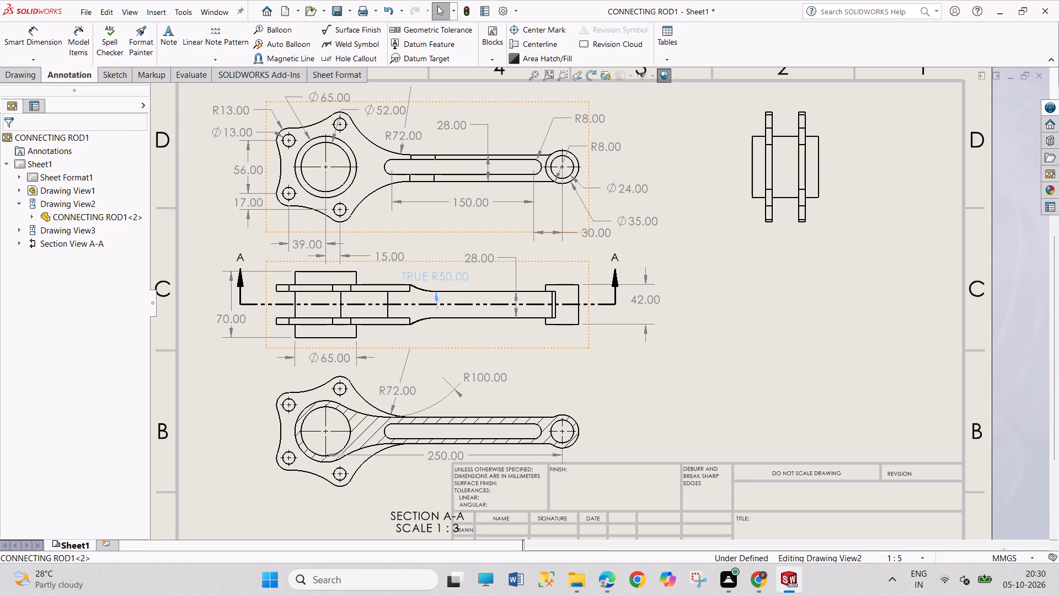
click(1024, 300)
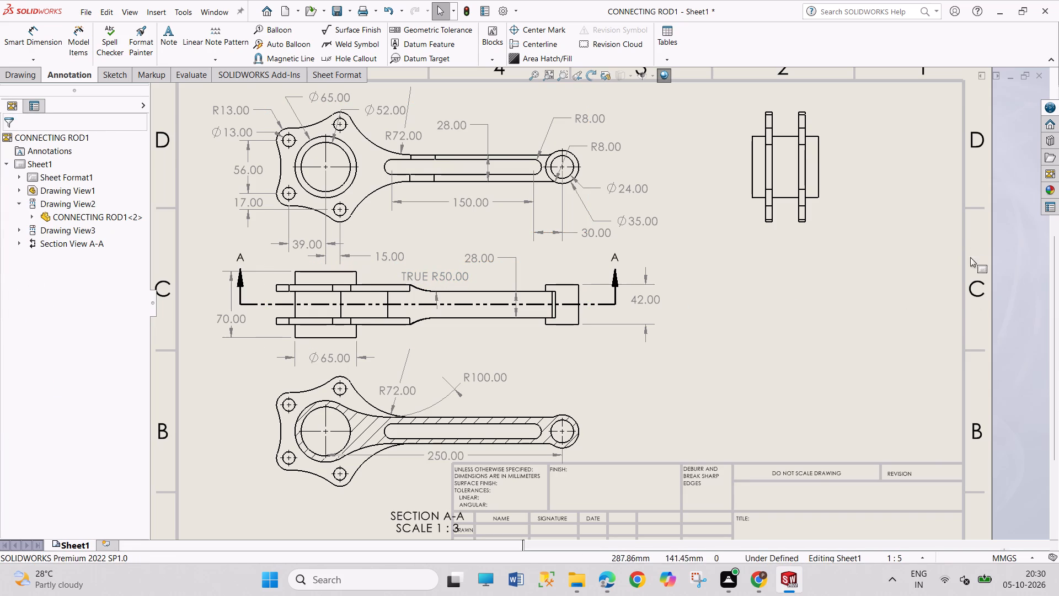
Dimension the distance across the outer faces of the two flange plates in the side view, placing the text well below the view.
right_drag(1035, 306, 977, 176)
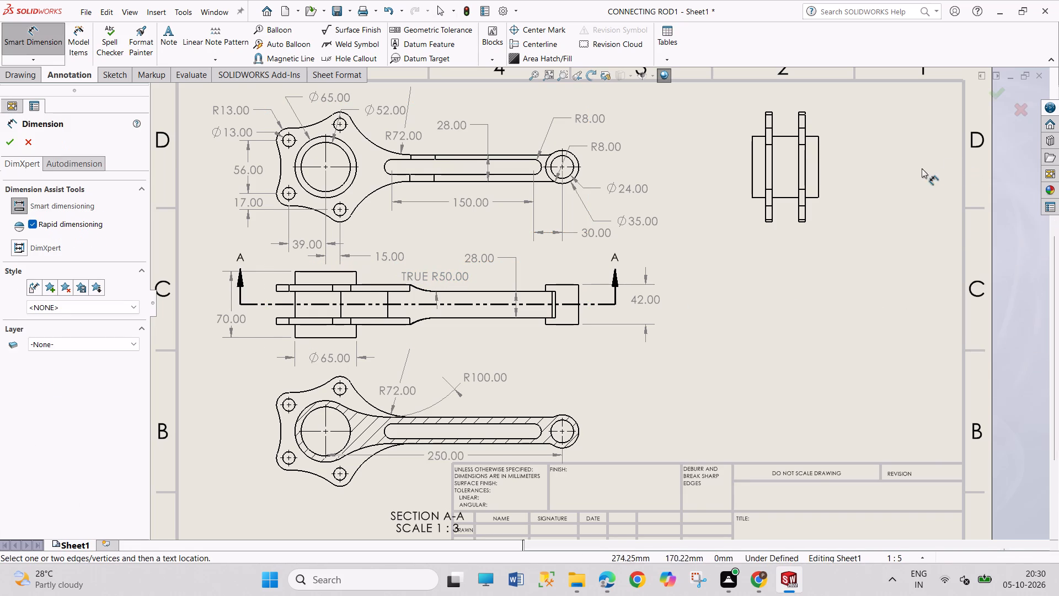
scroll(910, 179, down, 3)
scroll(681, 240, down, 4)
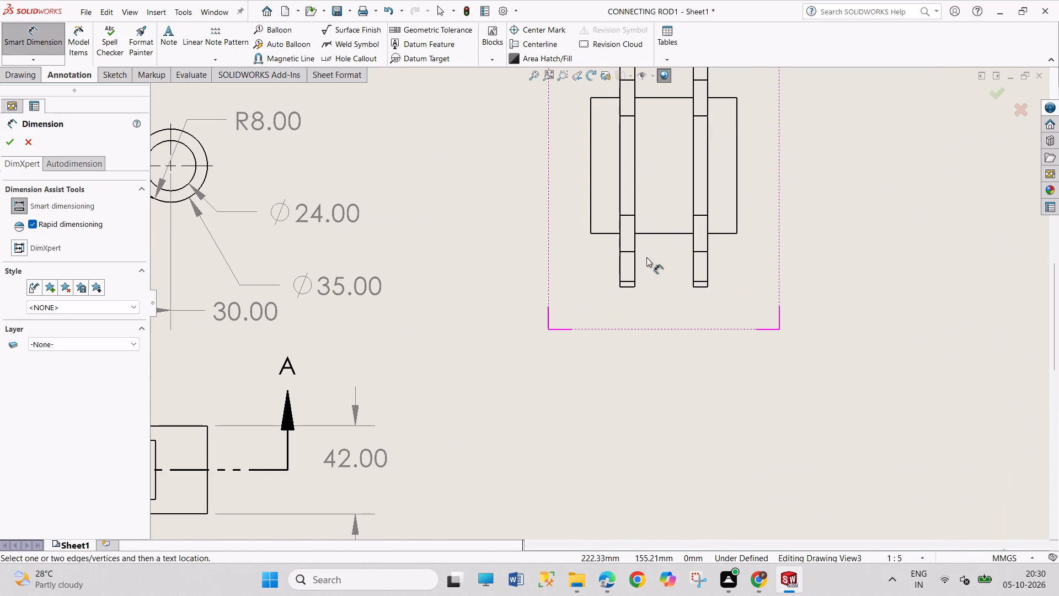
click(619, 270)
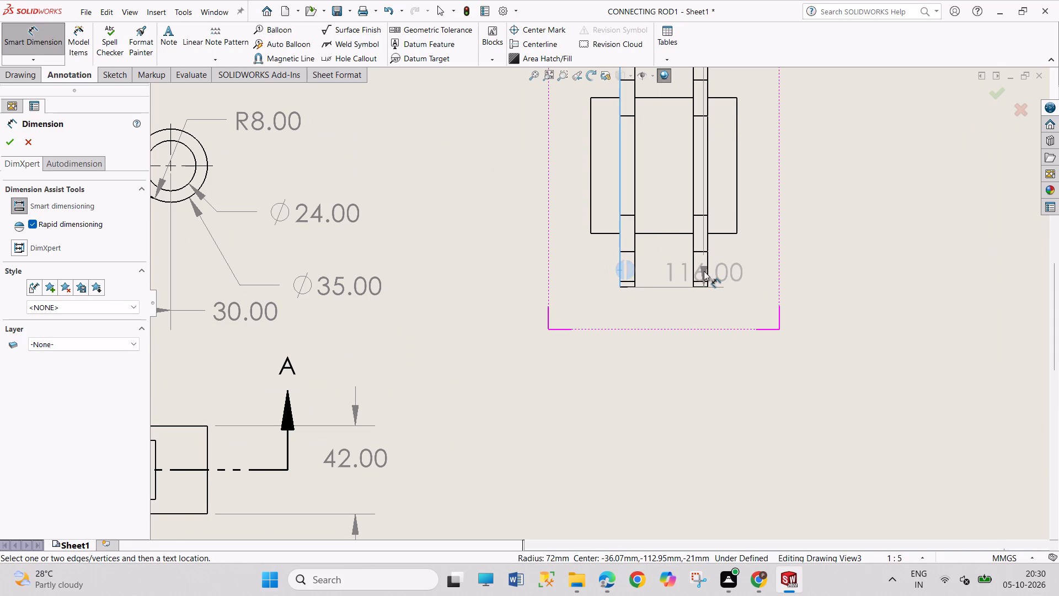
click(707, 270)
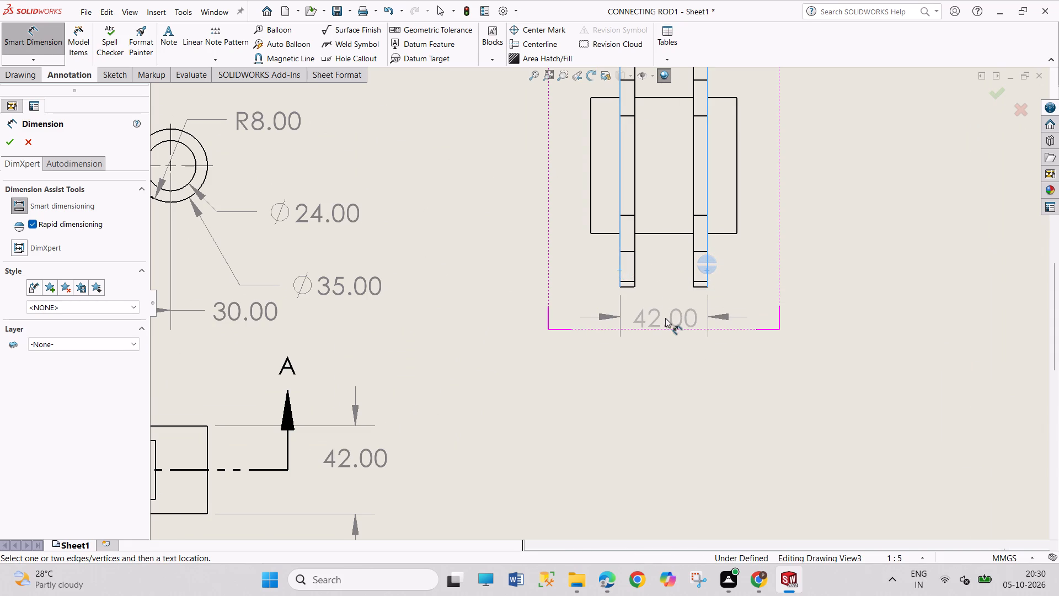
click(669, 321)
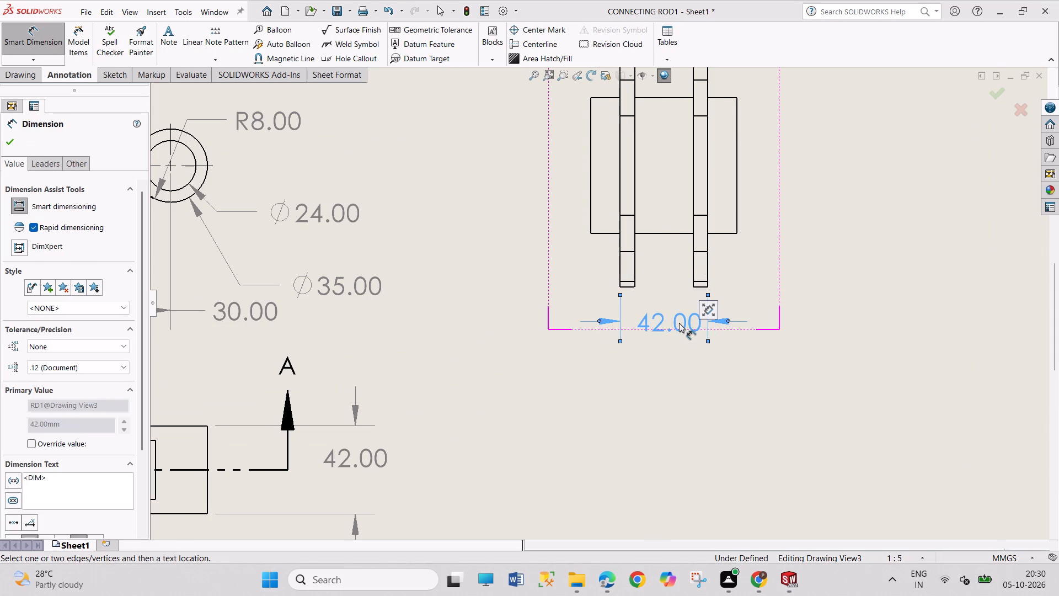
drag(679, 323, 680, 376)
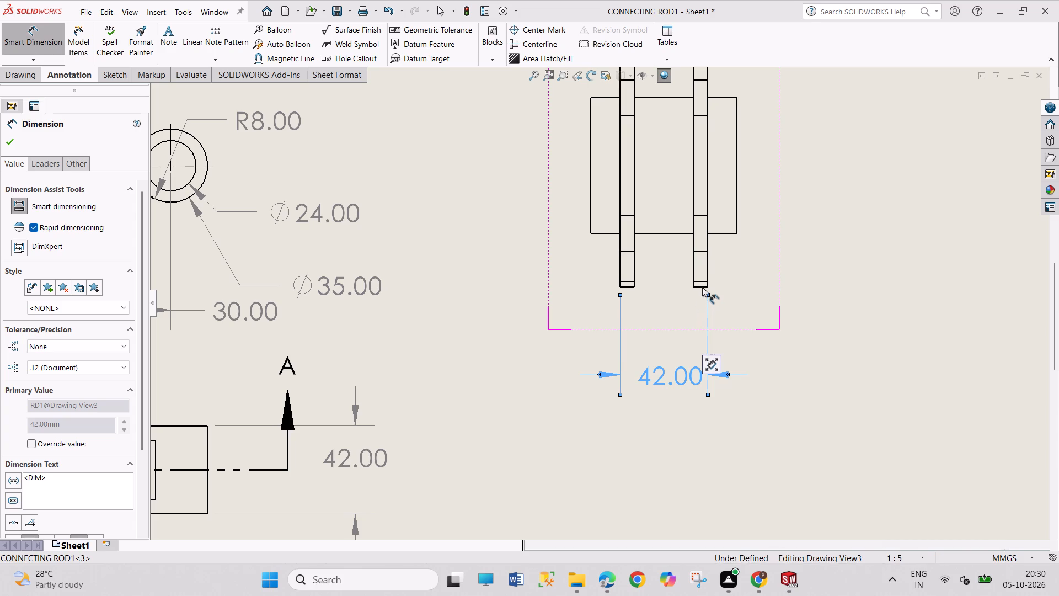
Dimension the thickness of the right flange plate in the side view, placing the text above the 42.00 dimension and outside its extension lines.
click(707, 266)
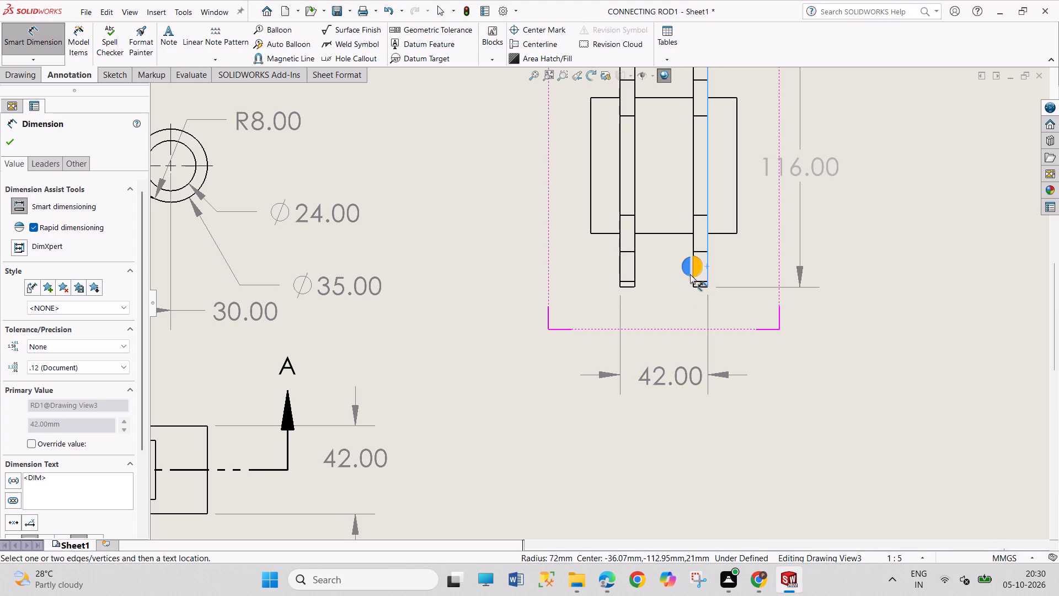
click(693, 240)
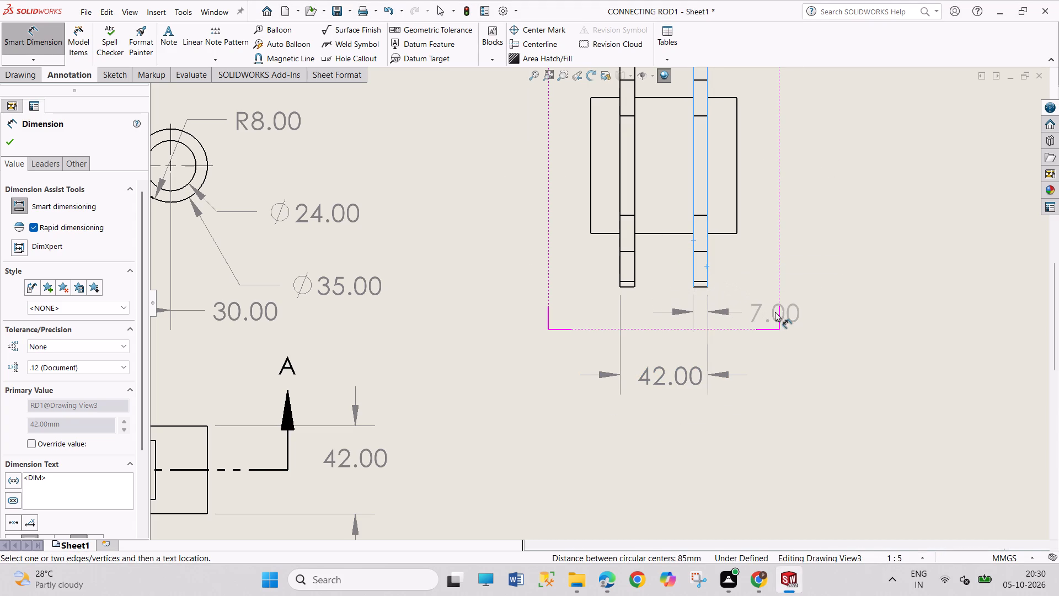
click(775, 312)
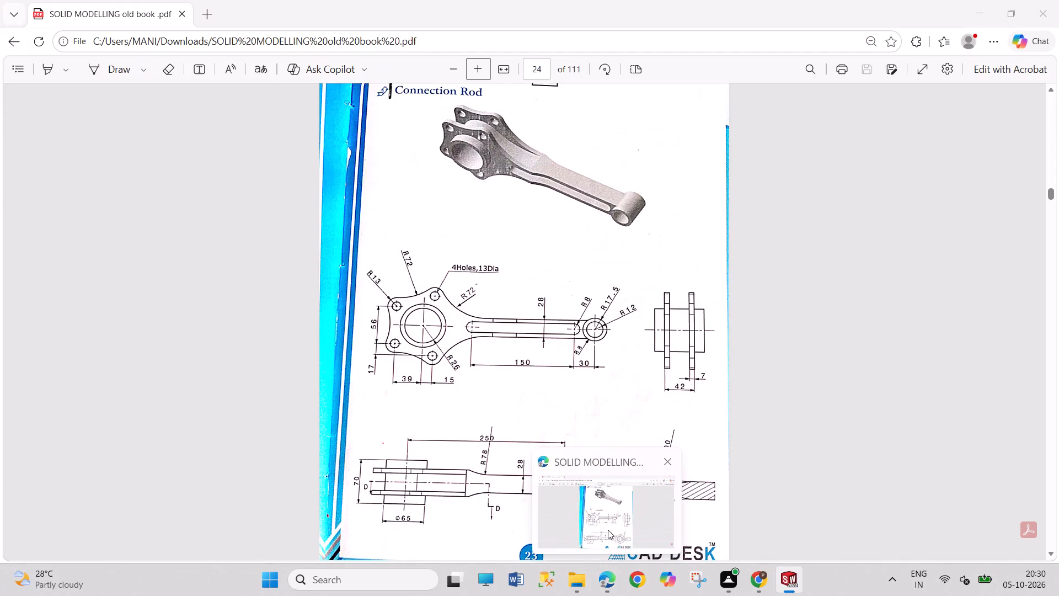
right_click(902, 408)
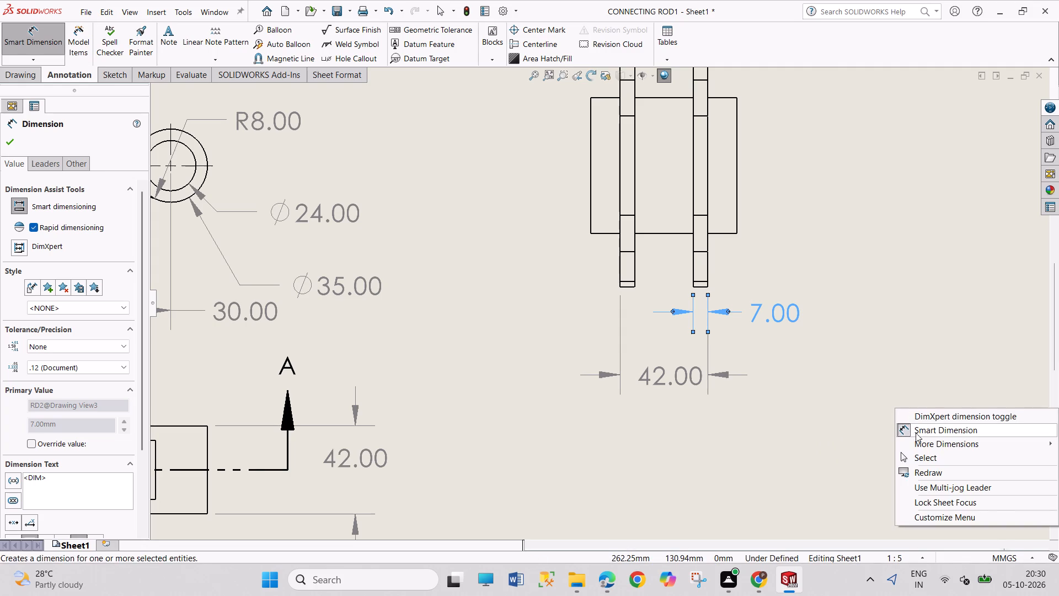
click(916, 457)
Move the SECTION A-A, SCALE 1 : 3 label left, clear of the title block.
scroll(770, 371, up, 7)
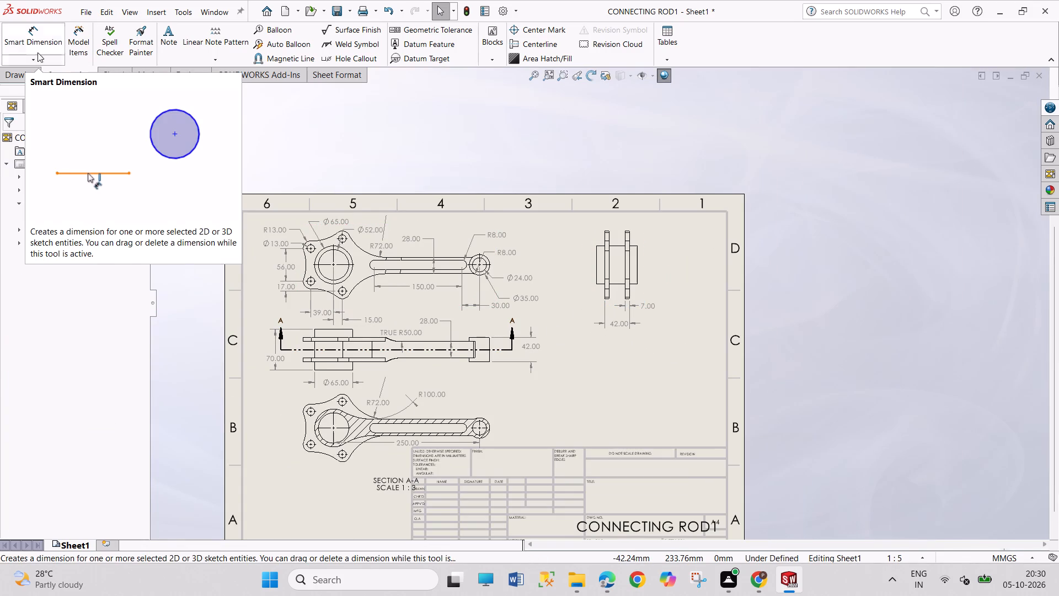
scroll(409, 497, down, 2)
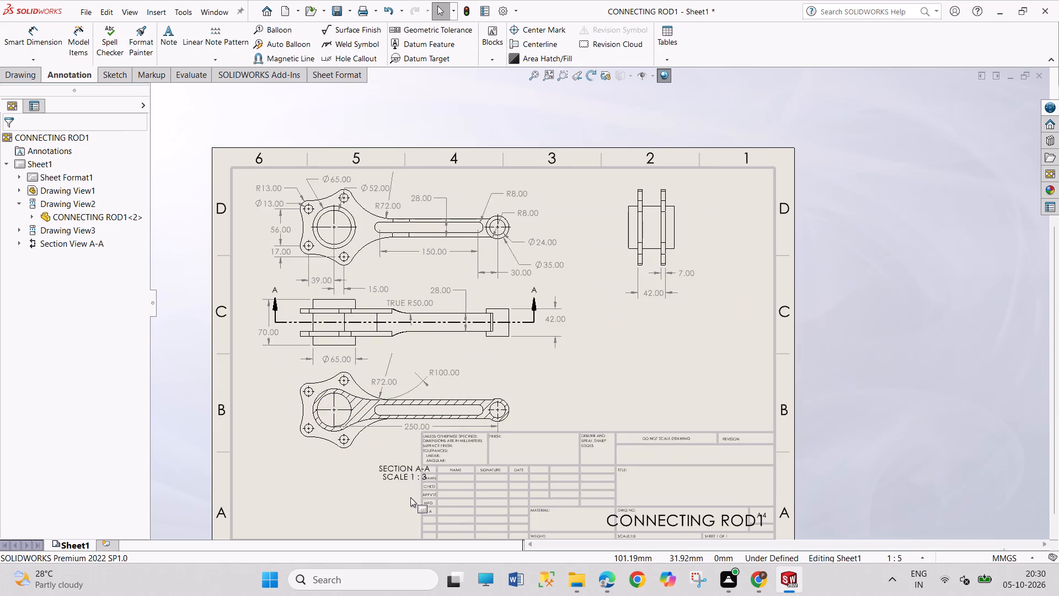
drag(410, 464, 382, 464)
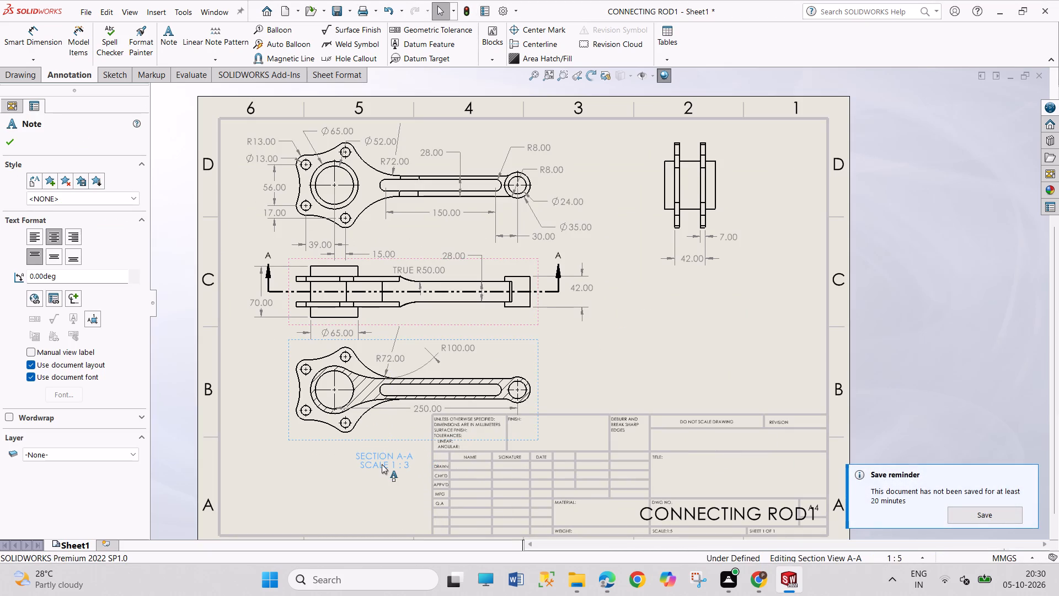
Change the section line's label from A to G.
double_click(401, 462)
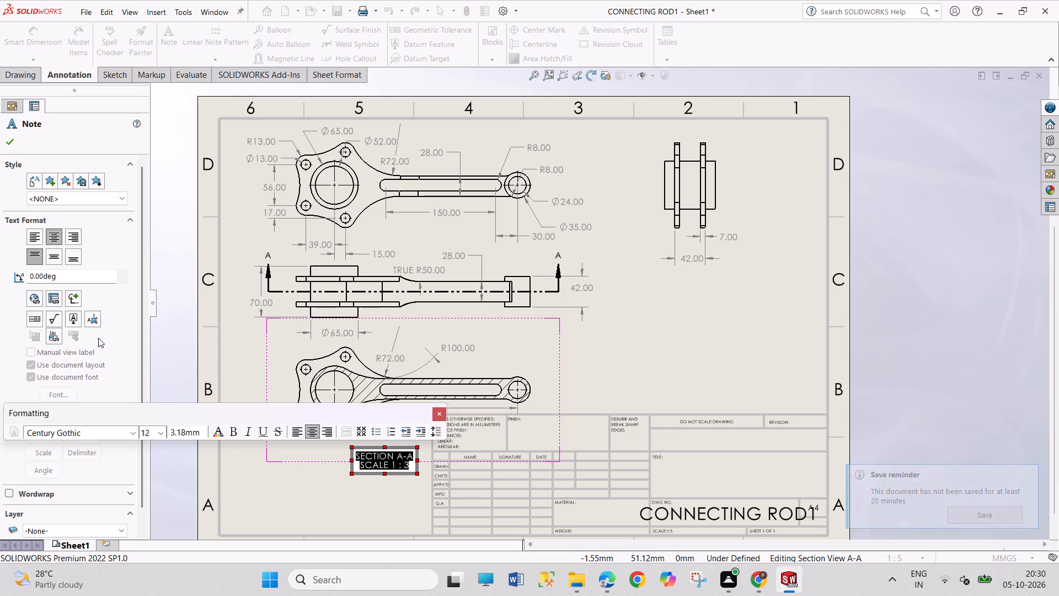
click(12, 140)
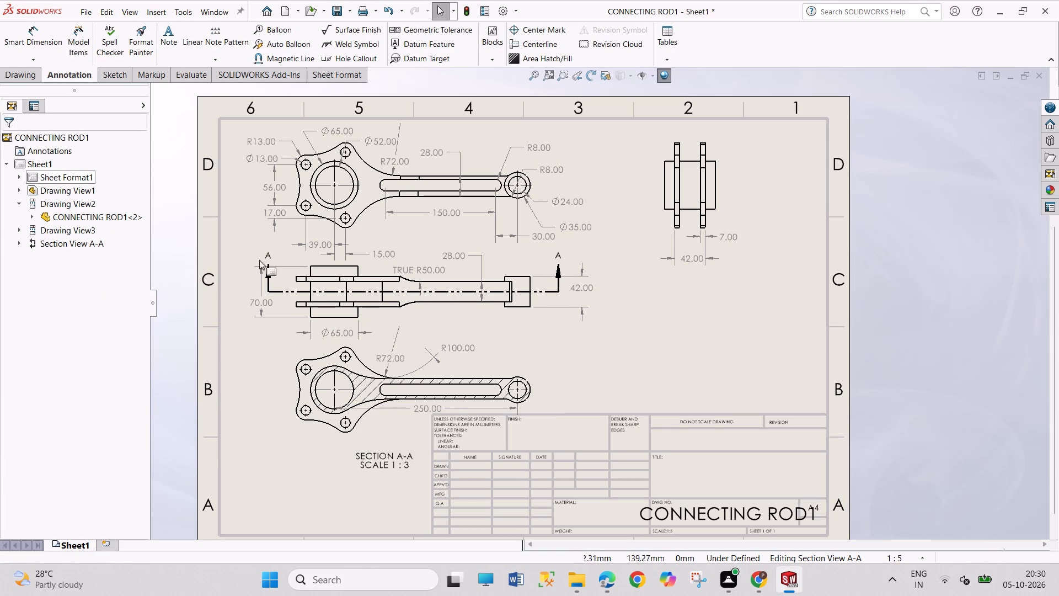
click(276, 290)
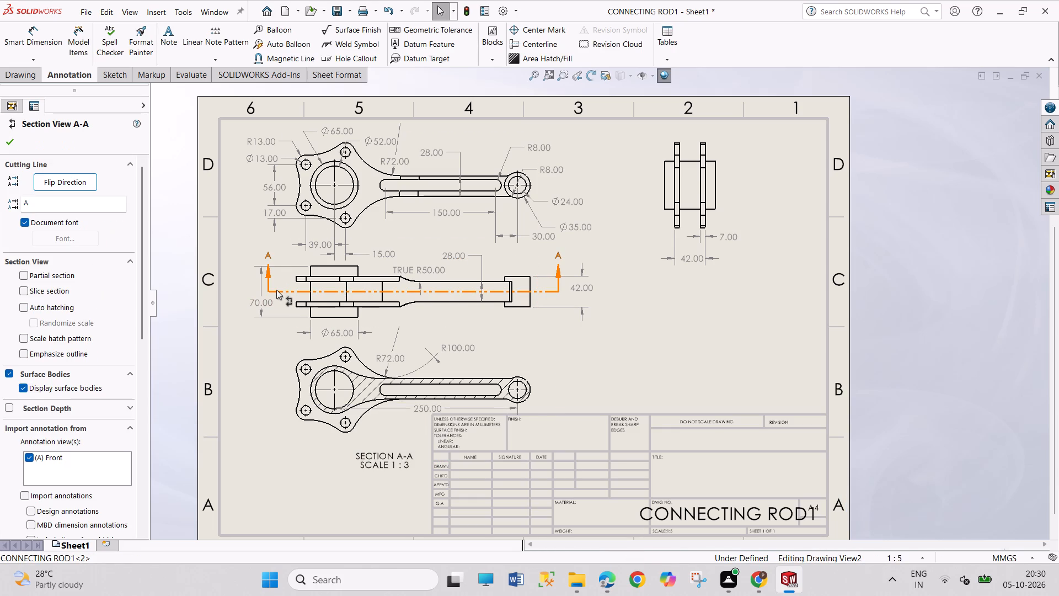
double_click(63, 204)
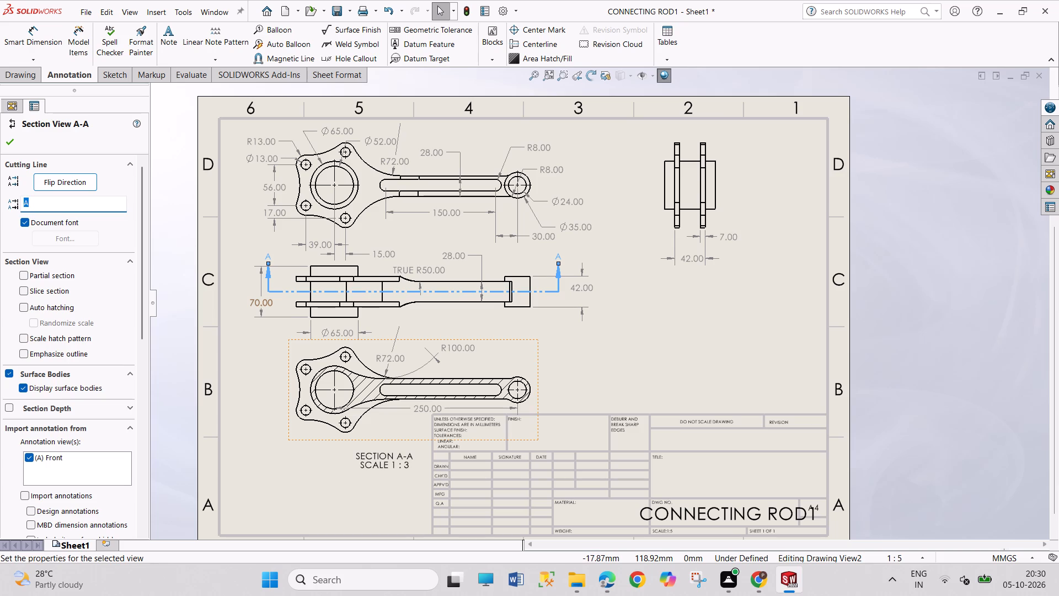
key(6)
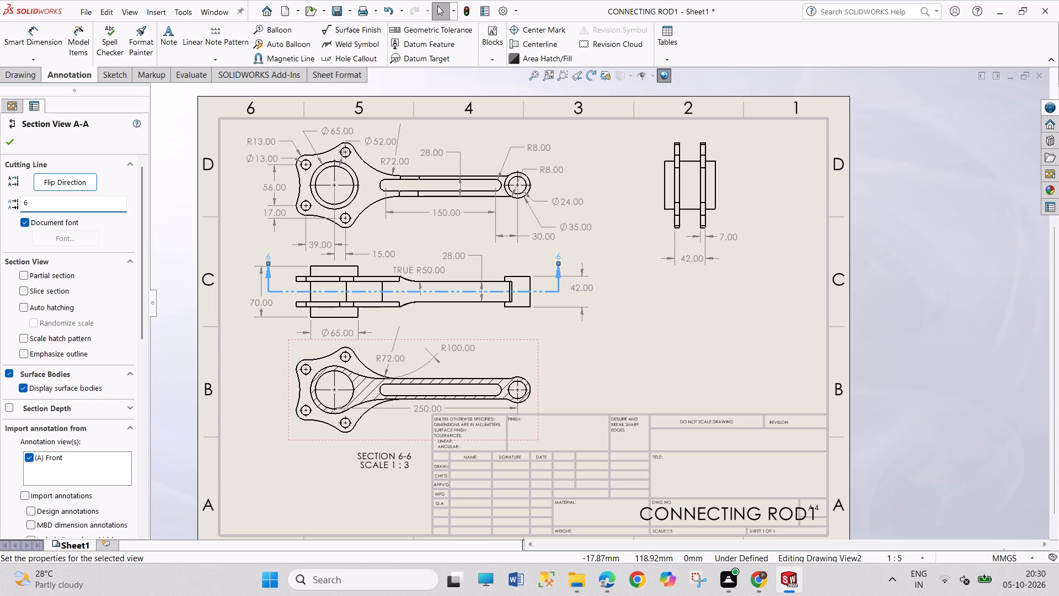
key(BackSpace)
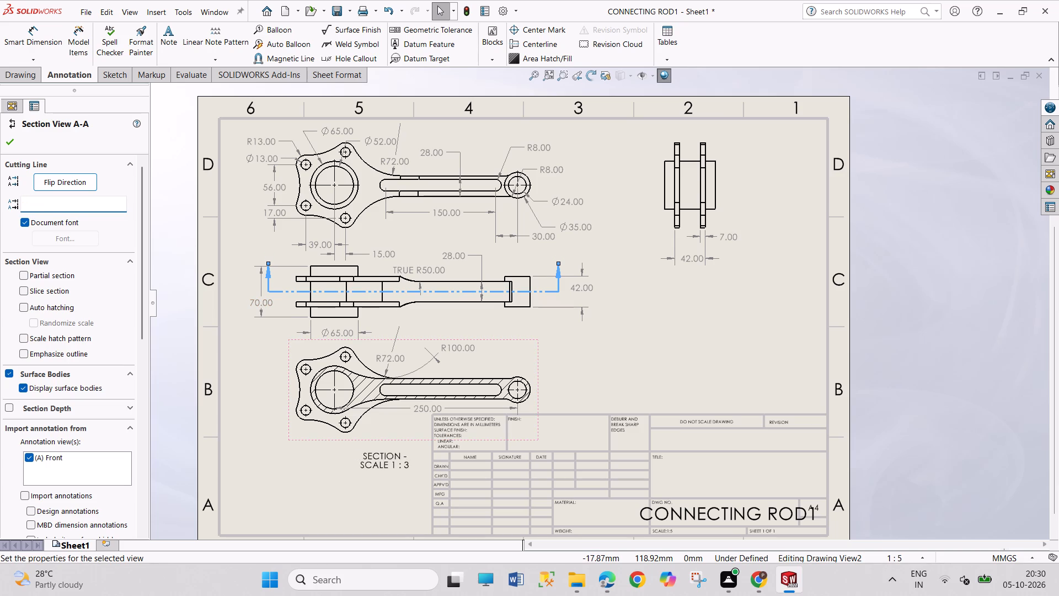
click(64, 206)
key(g)
click(11, 142)
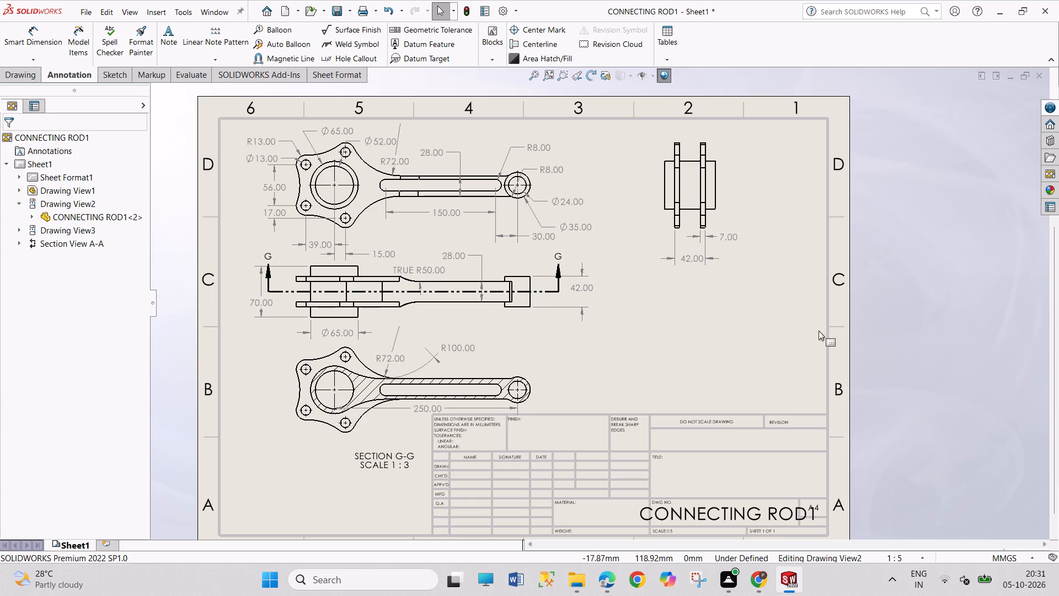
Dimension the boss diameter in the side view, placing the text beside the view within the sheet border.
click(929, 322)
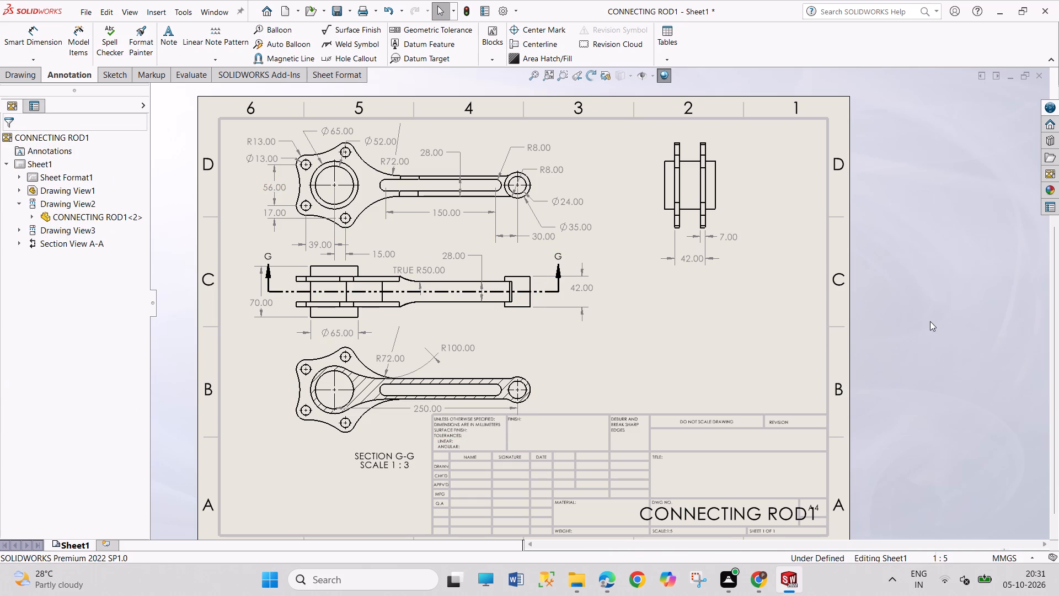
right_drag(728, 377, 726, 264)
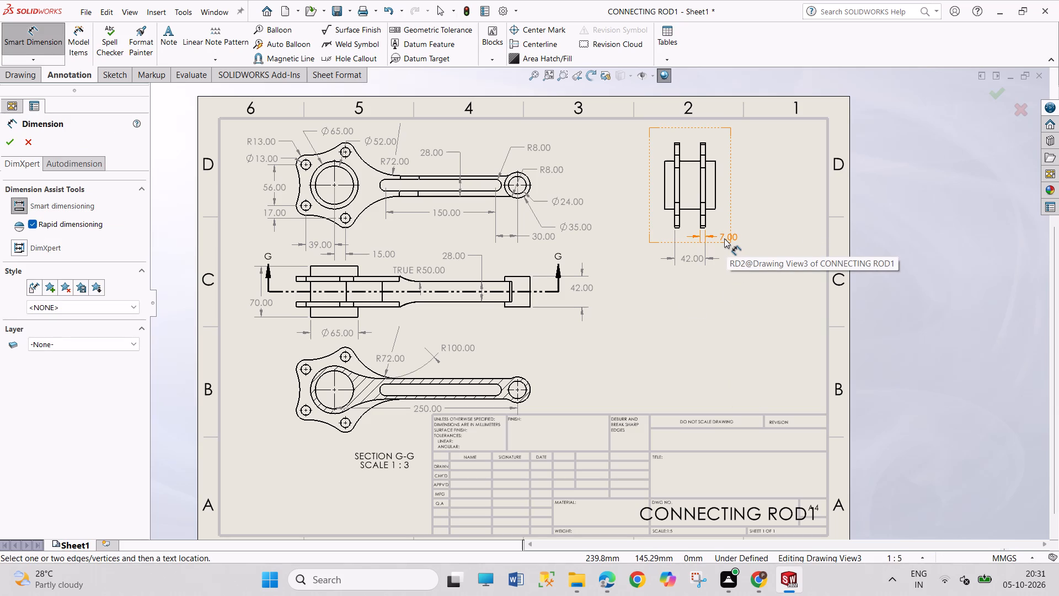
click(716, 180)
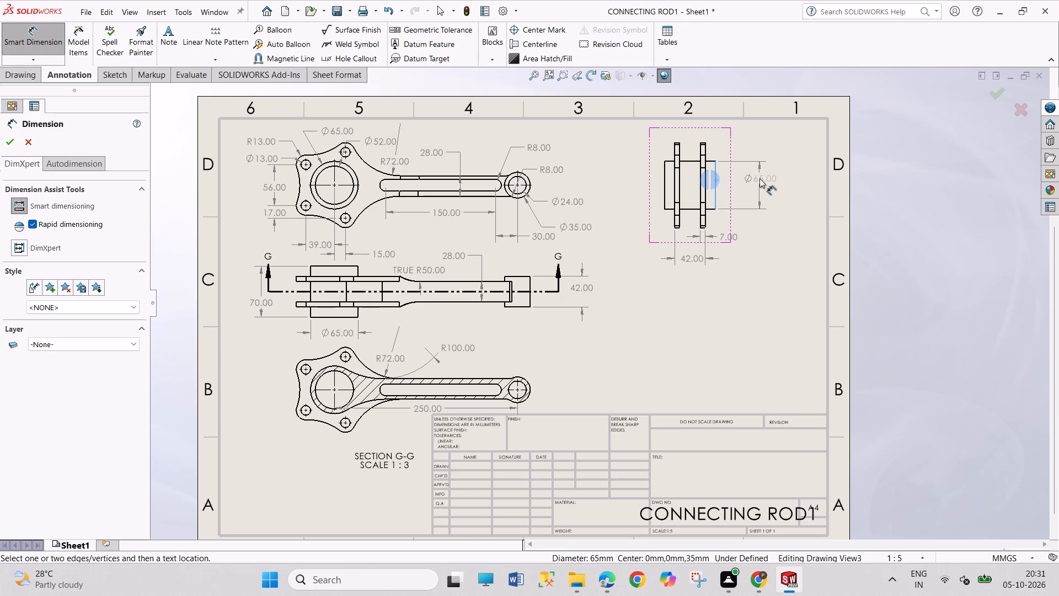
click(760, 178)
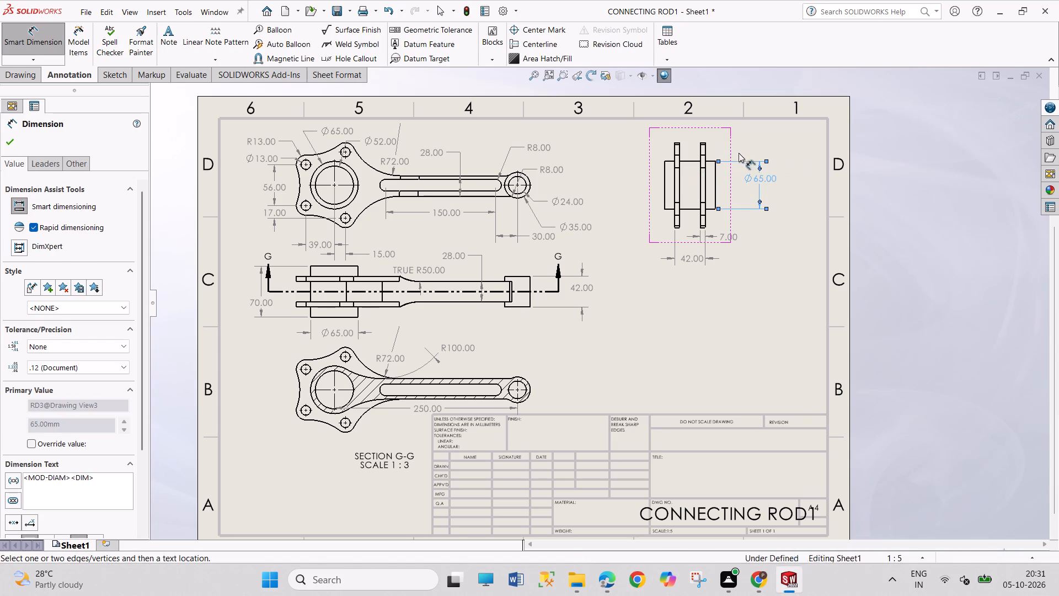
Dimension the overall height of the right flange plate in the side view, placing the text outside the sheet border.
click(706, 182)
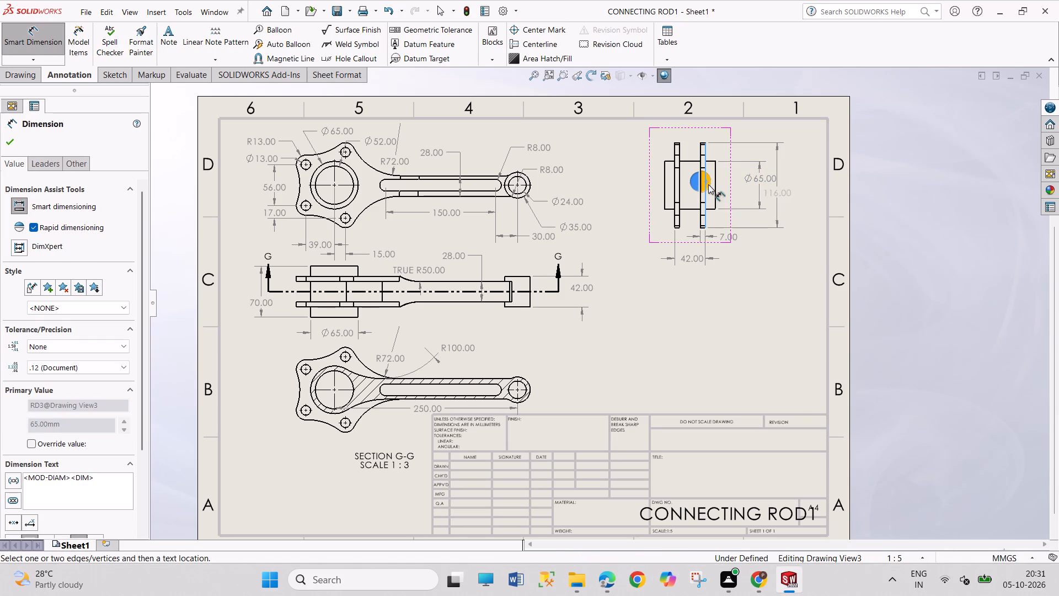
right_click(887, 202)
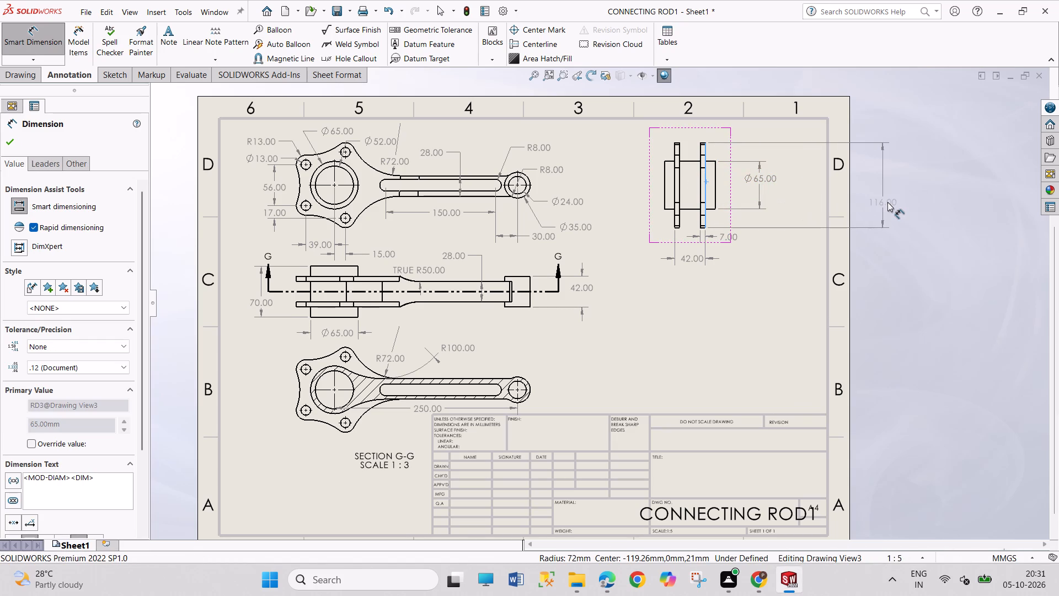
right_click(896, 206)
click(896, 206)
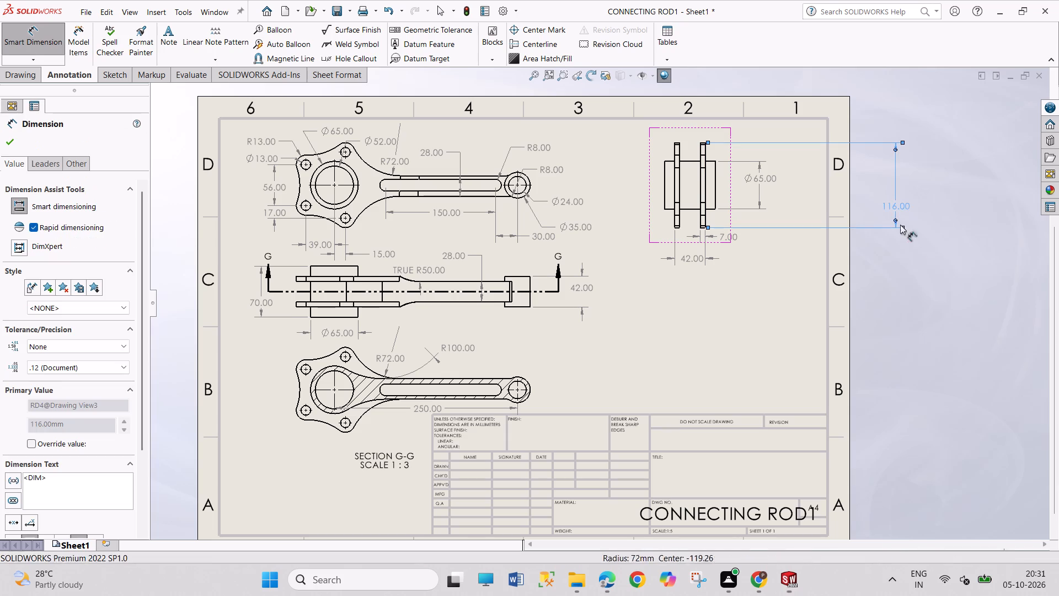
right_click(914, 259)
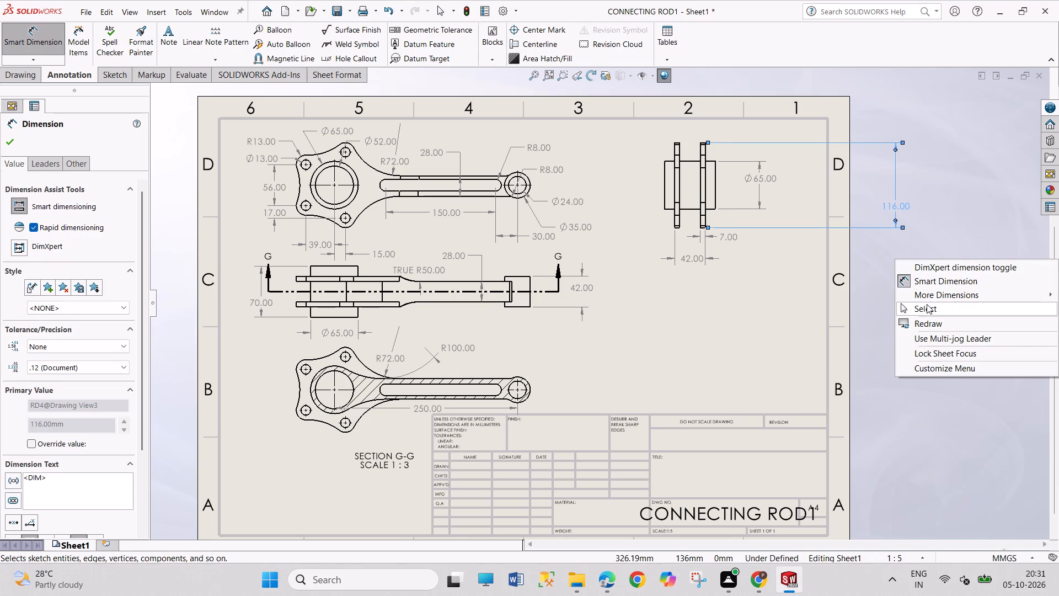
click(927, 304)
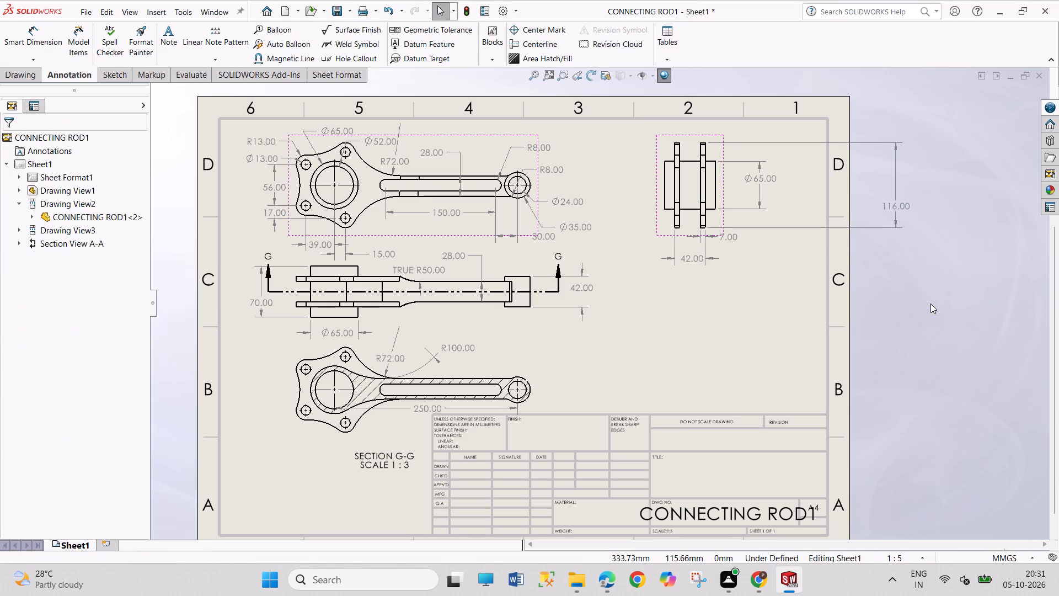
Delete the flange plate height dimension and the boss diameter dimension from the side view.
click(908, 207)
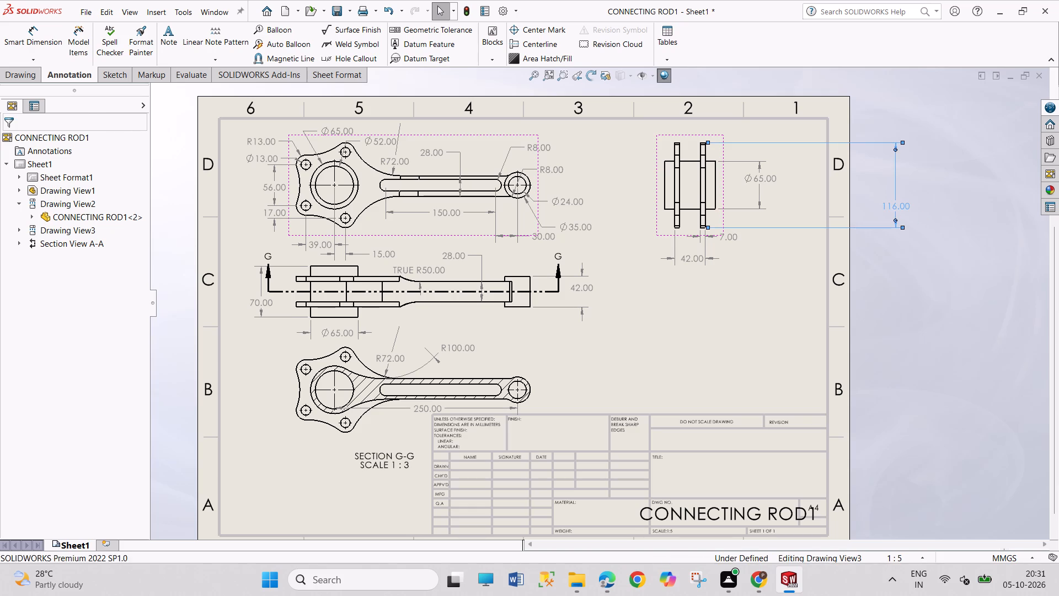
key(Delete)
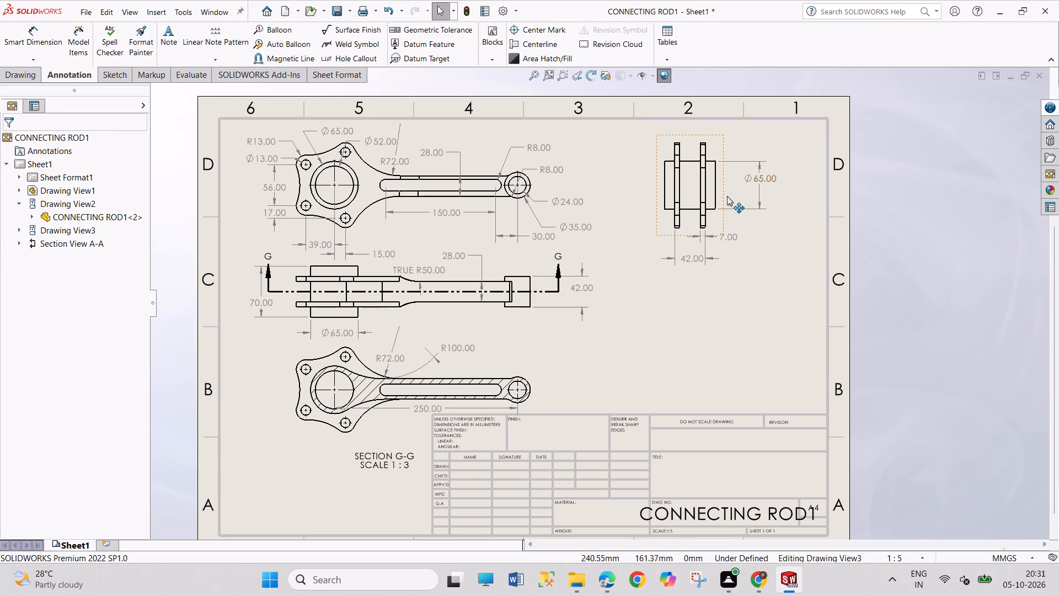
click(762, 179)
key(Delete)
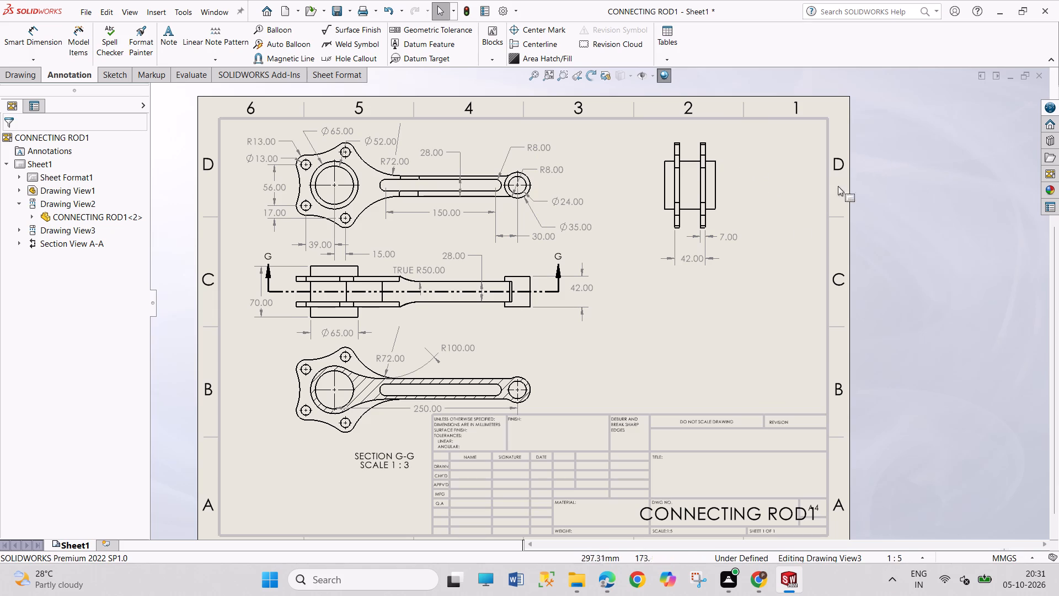
Insert an isometric model view of CONNECTING ROD1 at custom scale 1:3 below the side view, above the title block.
scroll(831, 191, down, 1)
scroll(674, 319, down, 1)
scroll(601, 328, up, 2)
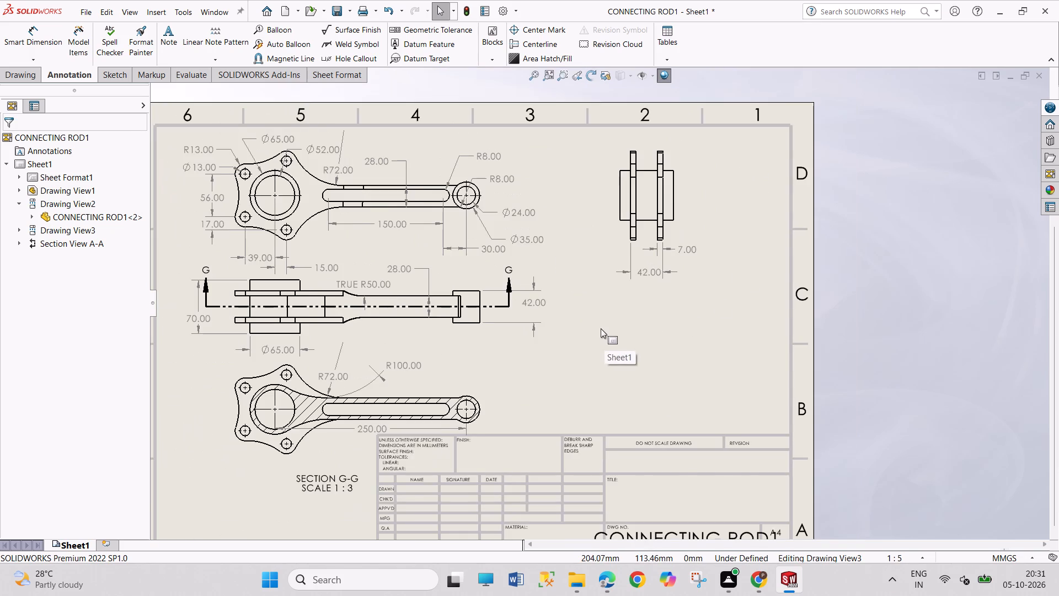
scroll(601, 327, up, 1)
scroll(601, 324, down, 1)
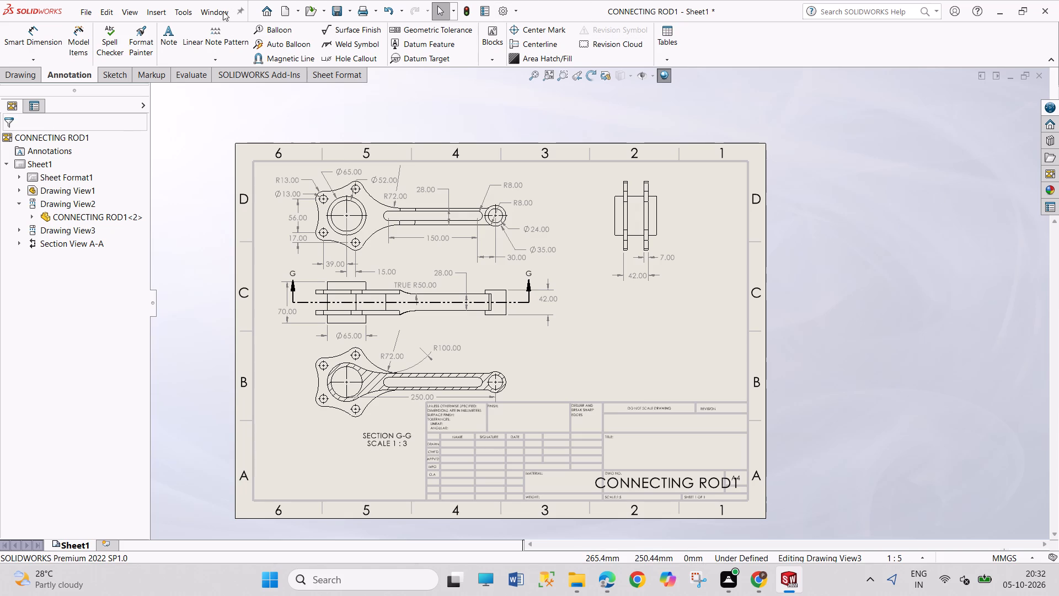
click(21, 70)
click(17, 41)
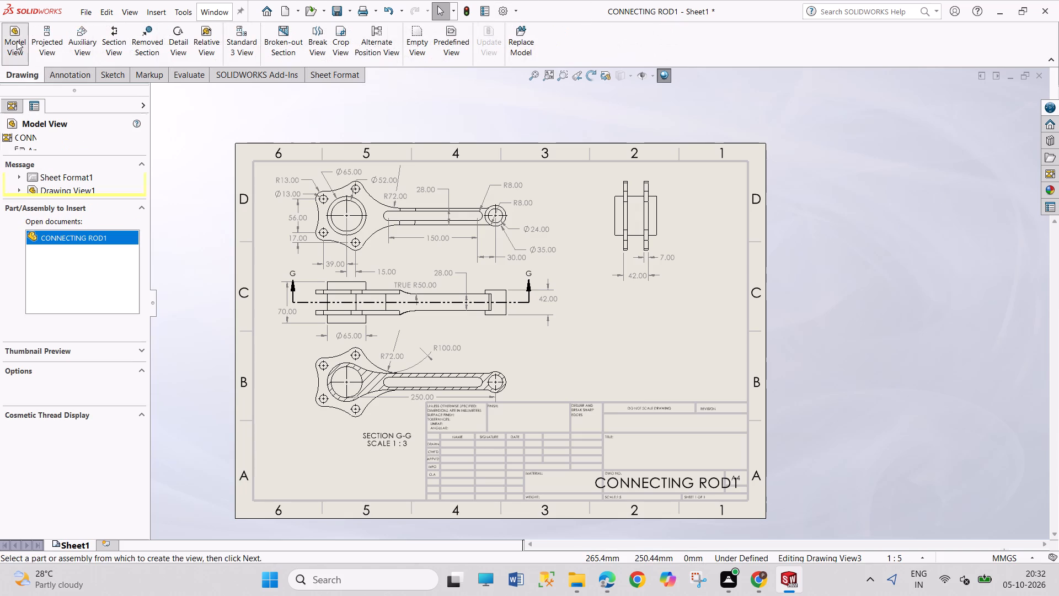
double_click(102, 239)
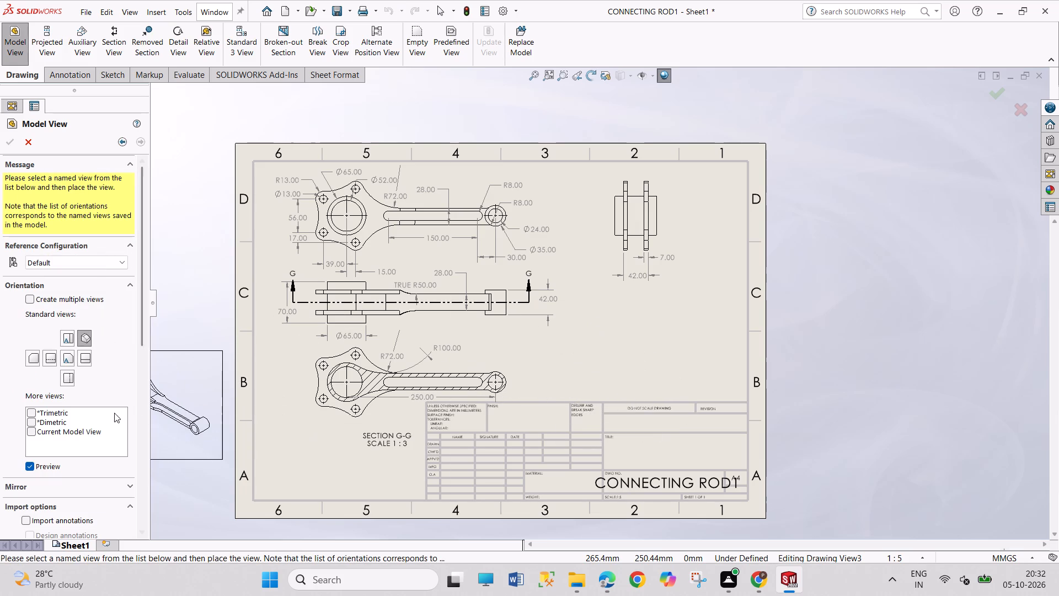
drag(142, 336, 143, 475)
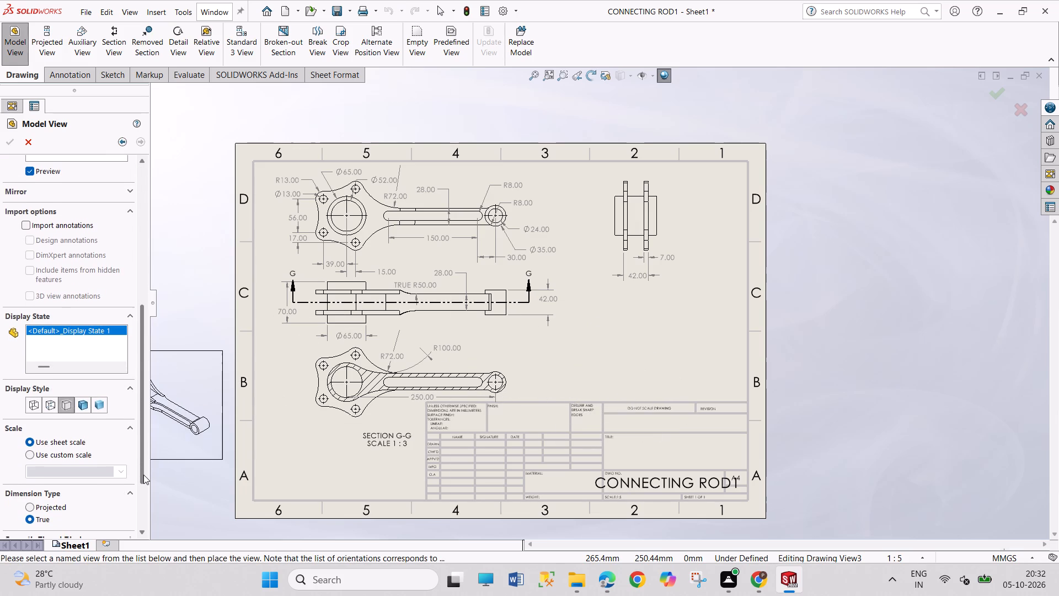
drag(143, 475, 140, 487)
click(81, 431)
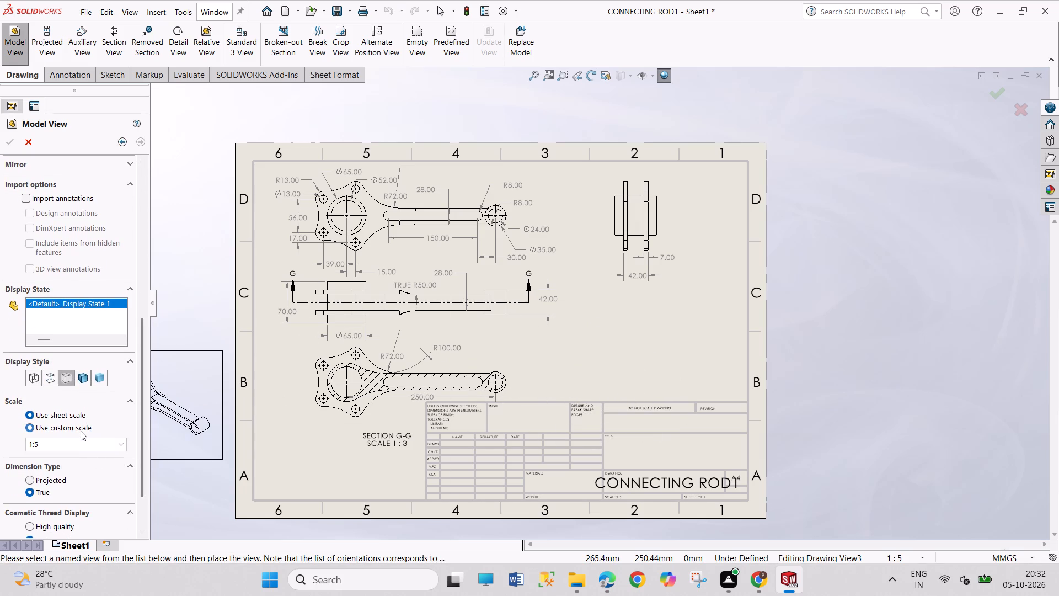
triple_click(72, 441)
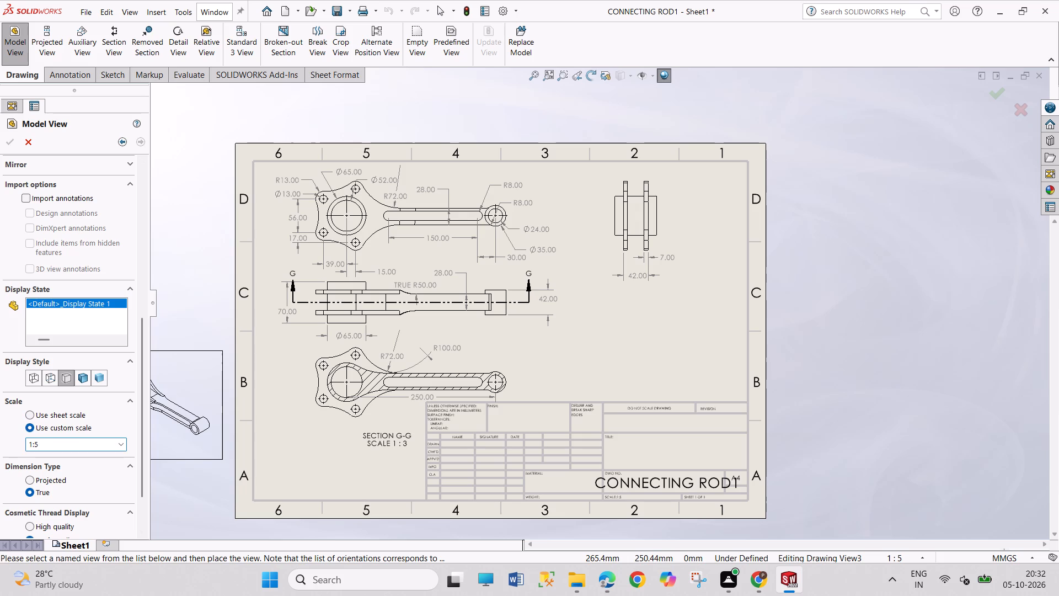
key(BackSpace)
key(3)
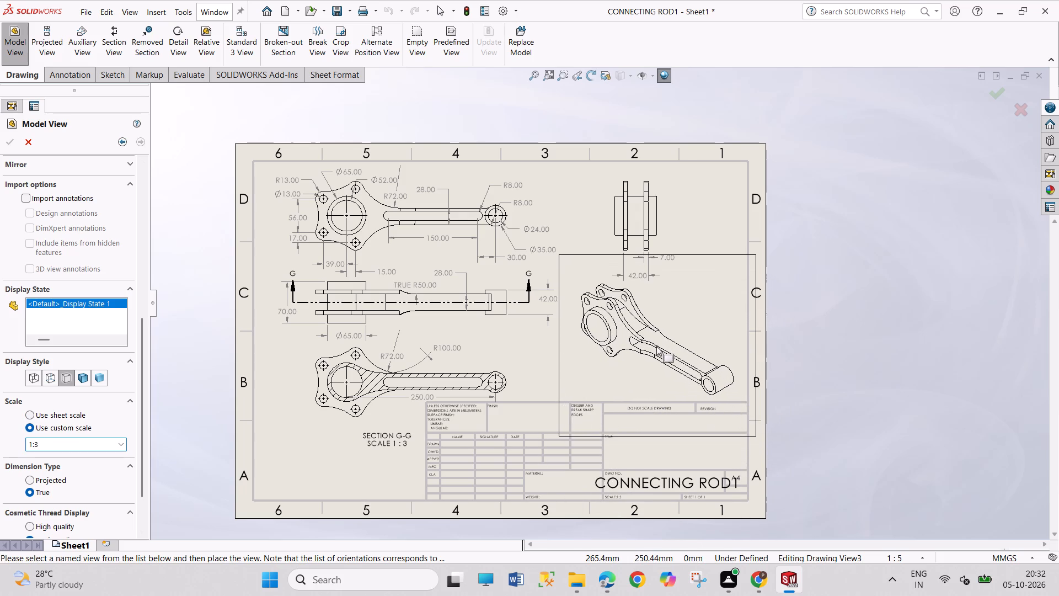
click(656, 346)
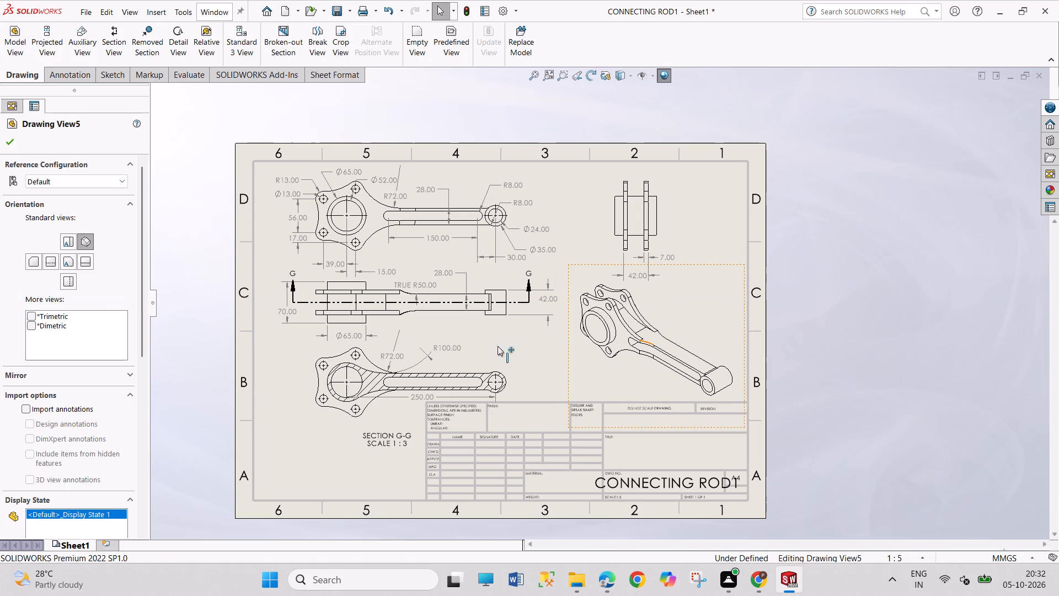
click(10, 143)
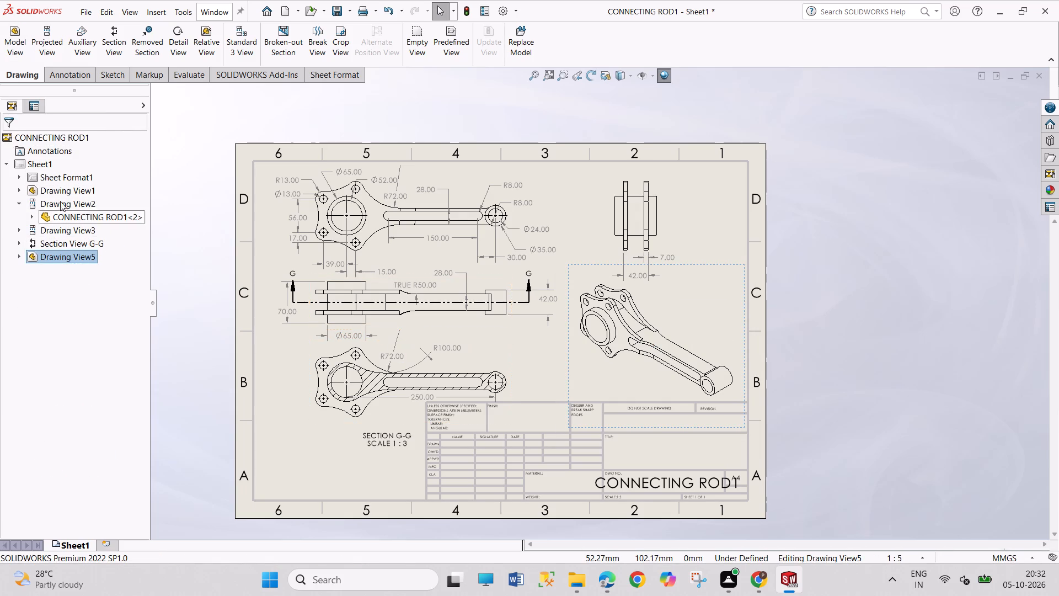
Edit the sheet format and reduce the CONNECTING ROD1 drawing number text to font size 20, and further to 18.
right_click(46, 159)
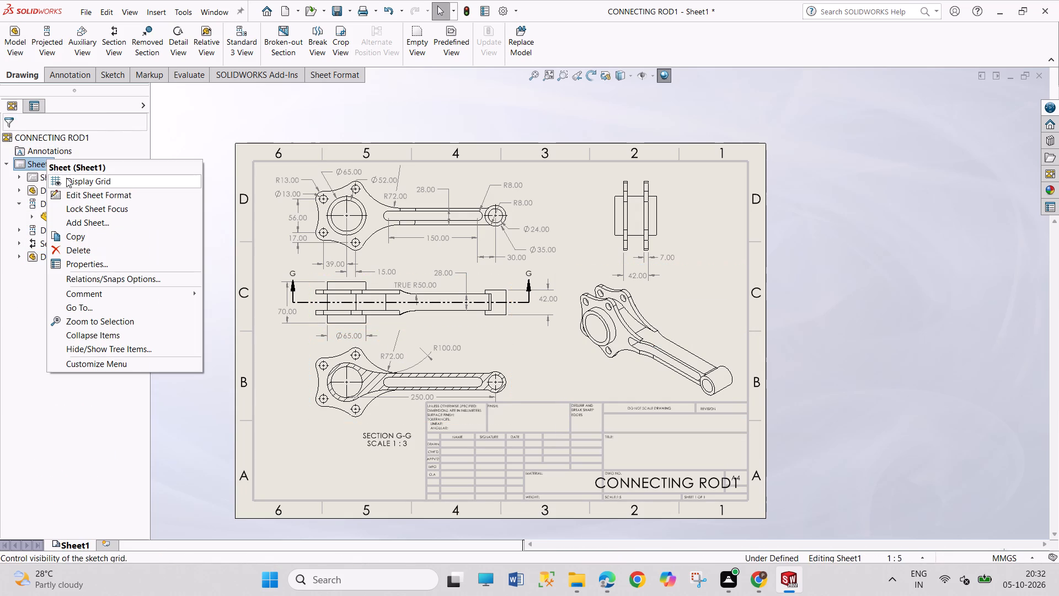
click(72, 191)
scroll(740, 509, down, 1)
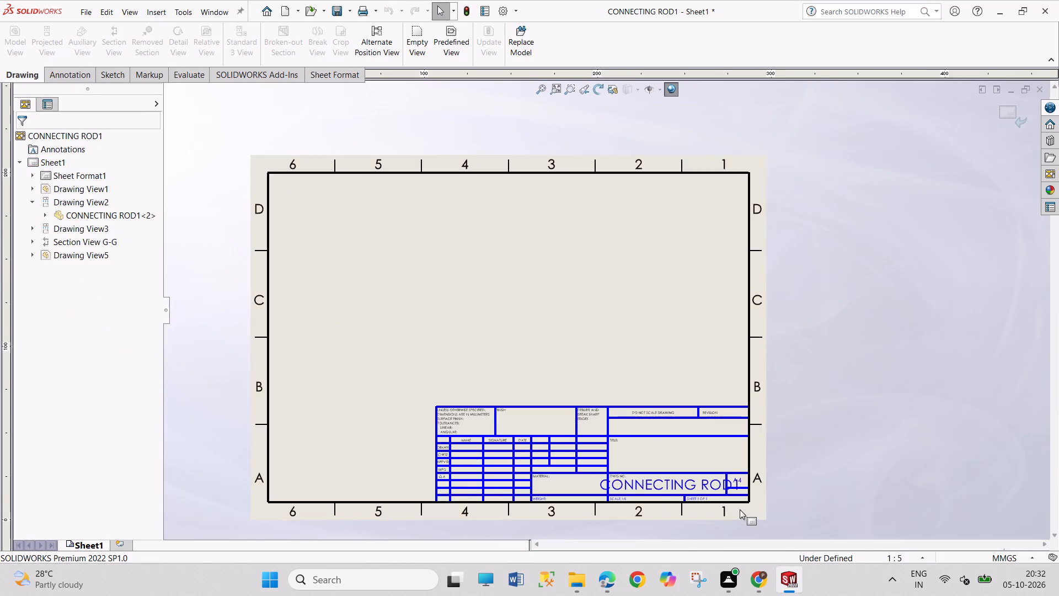
scroll(740, 509, down, 3)
scroll(597, 412, down, 5)
double_click(591, 417)
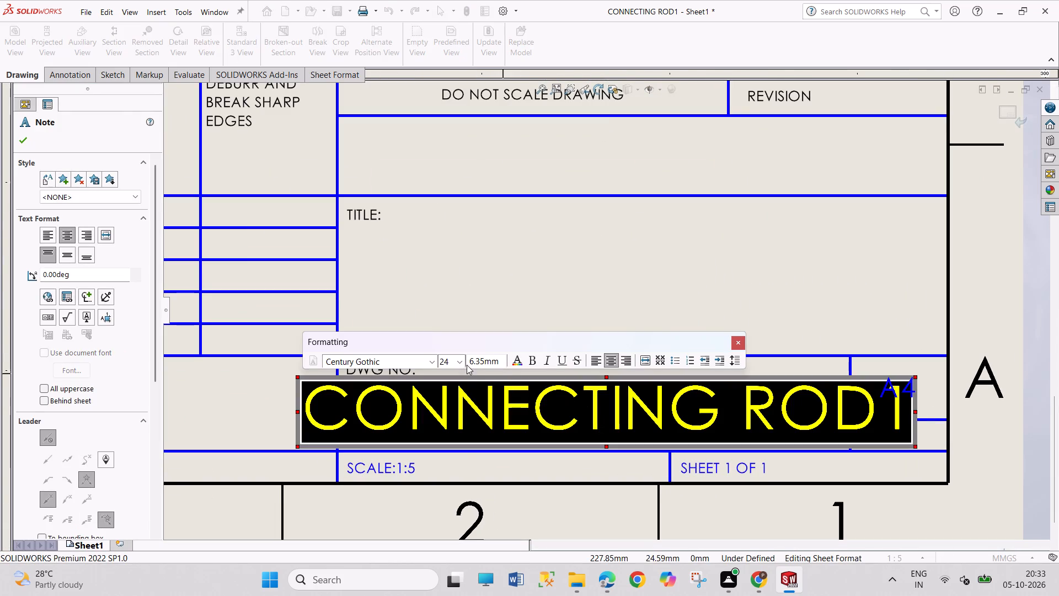
click(458, 359)
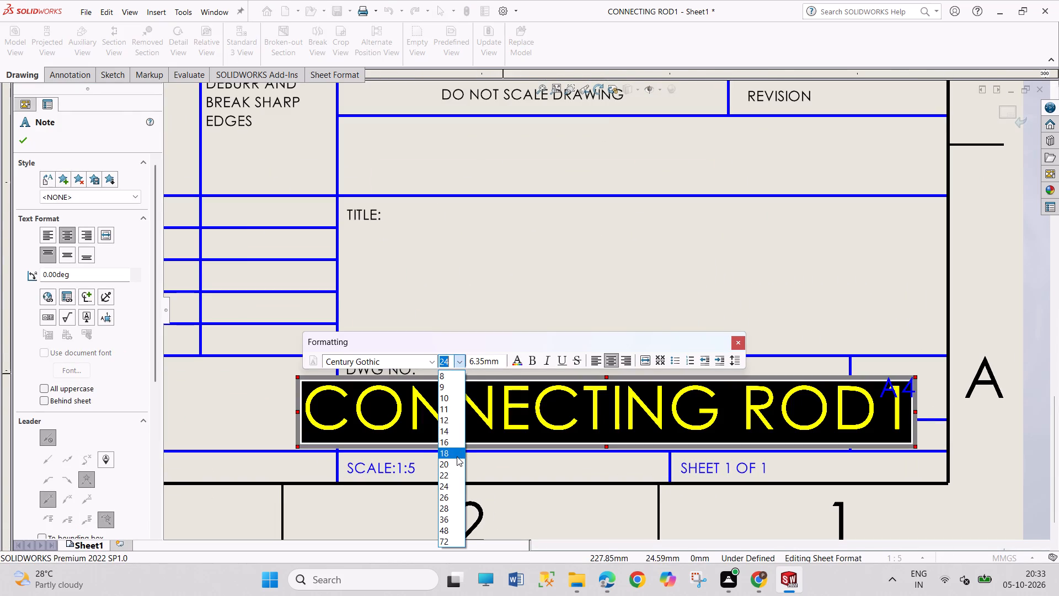
click(457, 459)
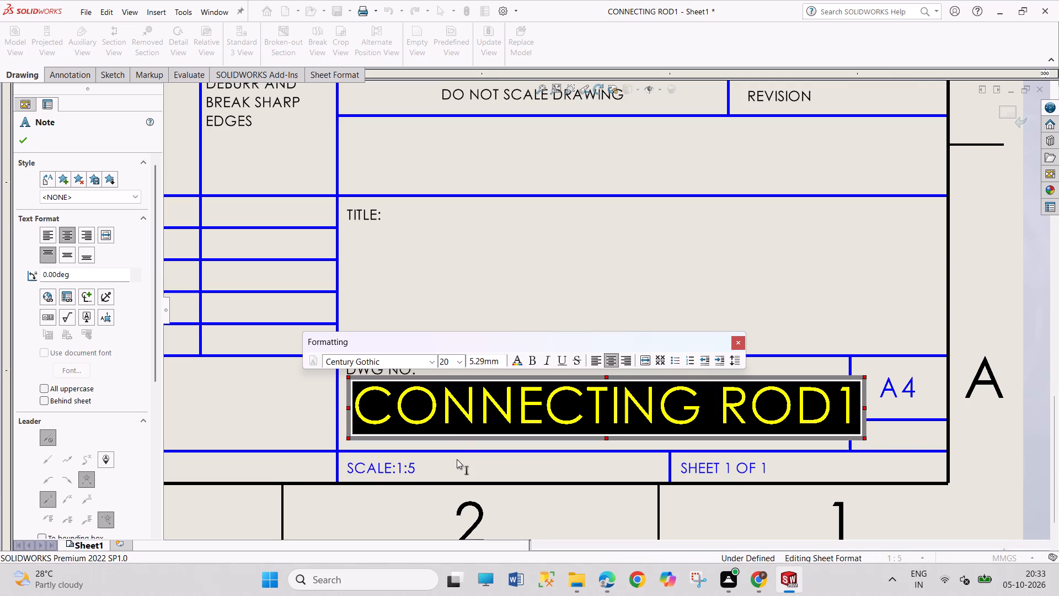
click(488, 308)
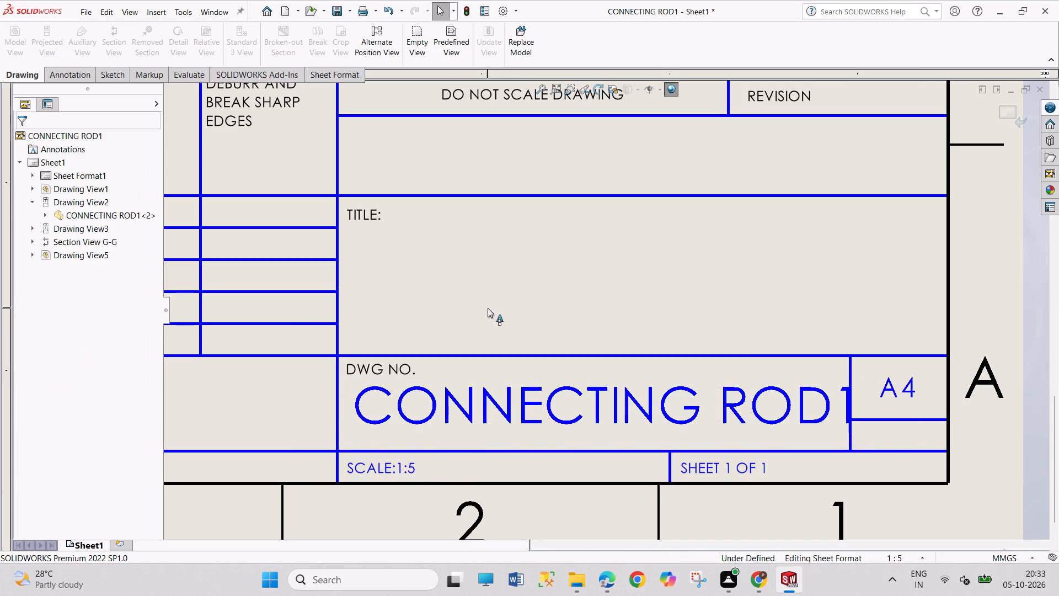
double_click(484, 401)
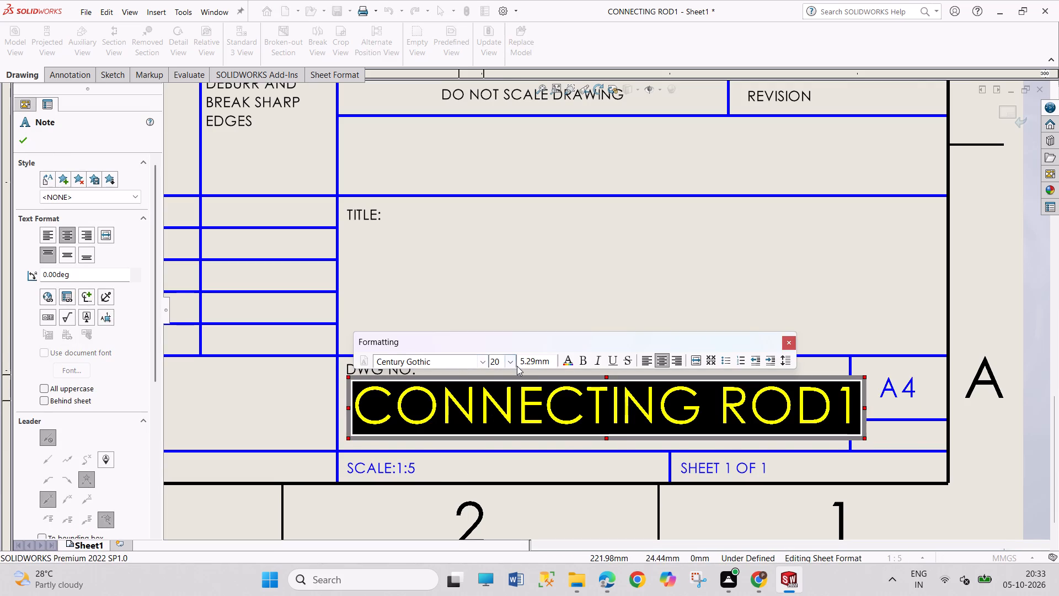
click(516, 363)
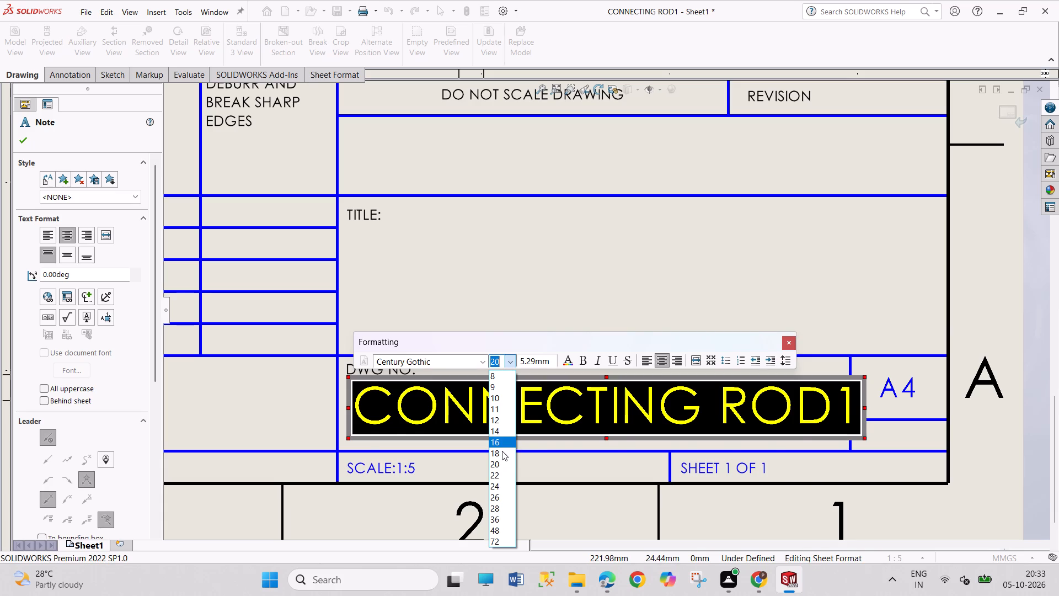
click(502, 451)
click(611, 287)
Fill in the drafter's name in the DRAWN row's NAME cell of the title block, and return to editing the sheet.
scroll(610, 286, up, 3)
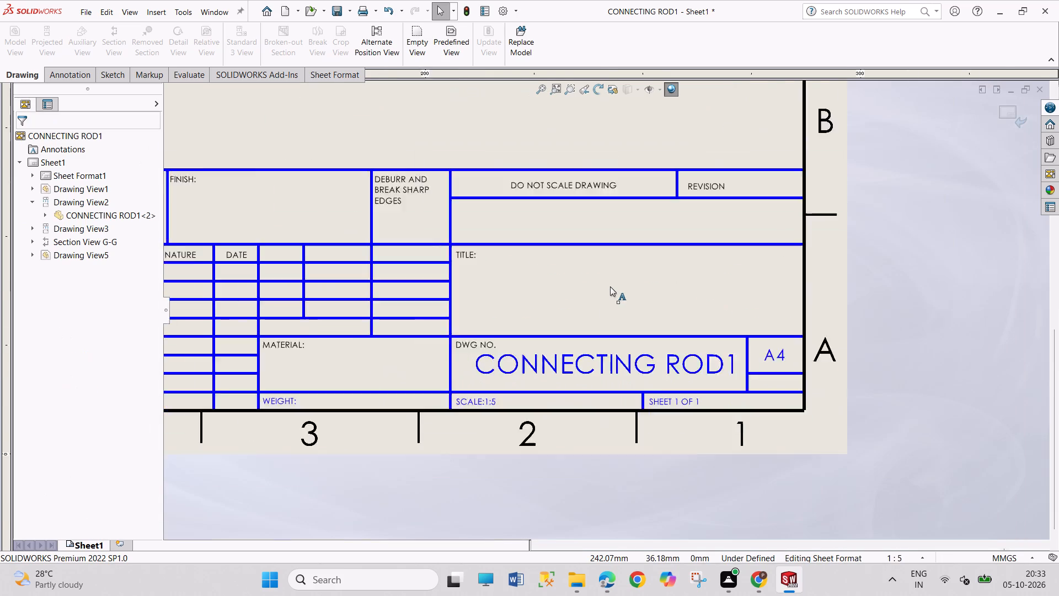
scroll(610, 286, up, 3)
scroll(441, 281, down, 4)
scroll(275, 302, down, 6)
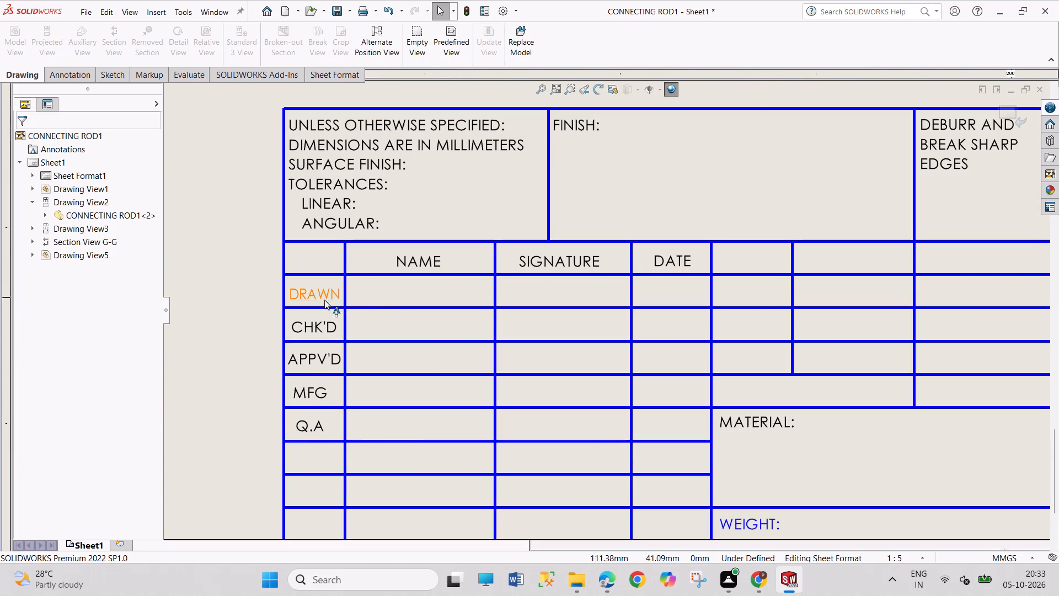
double_click(399, 290)
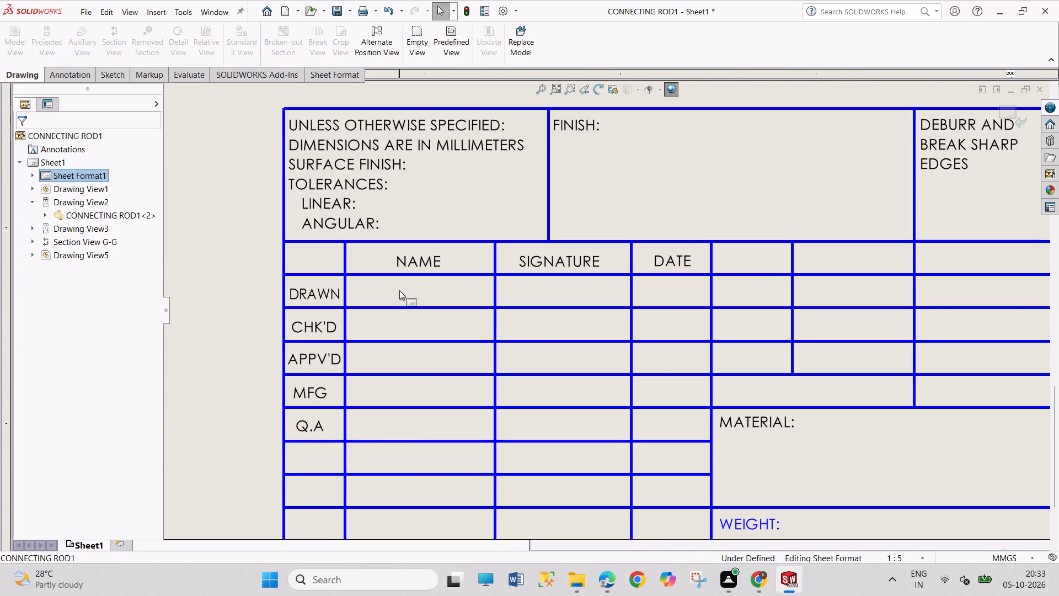
double_click(416, 289)
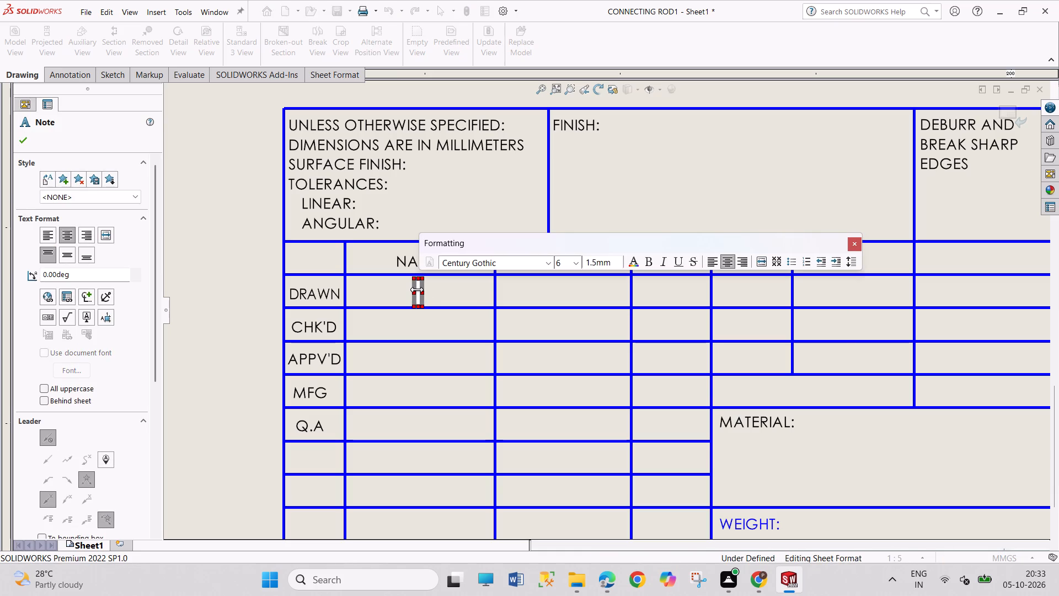
key(t)
key(comma)
key(BackSpace)
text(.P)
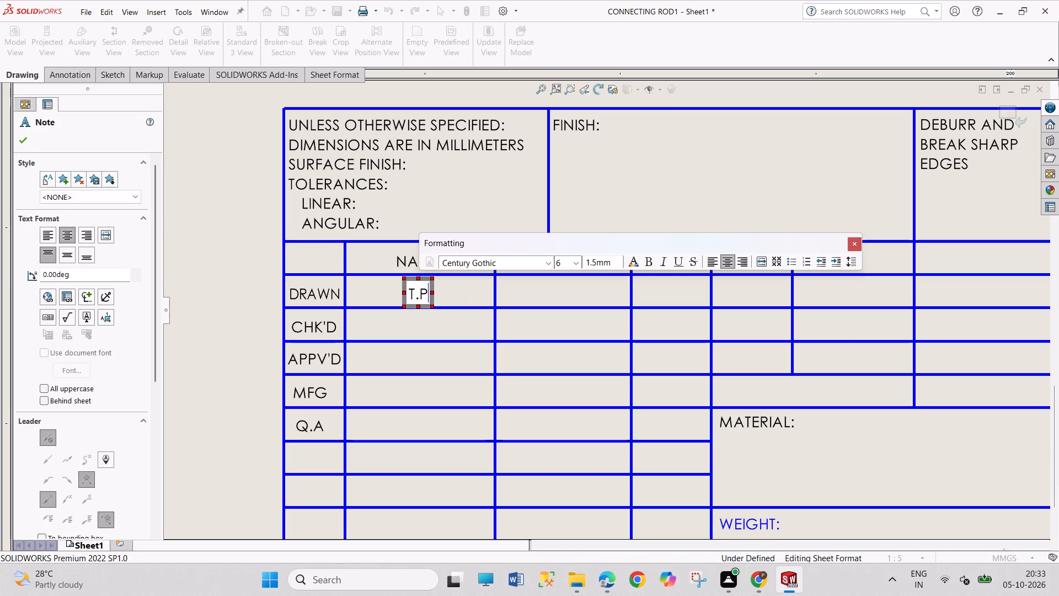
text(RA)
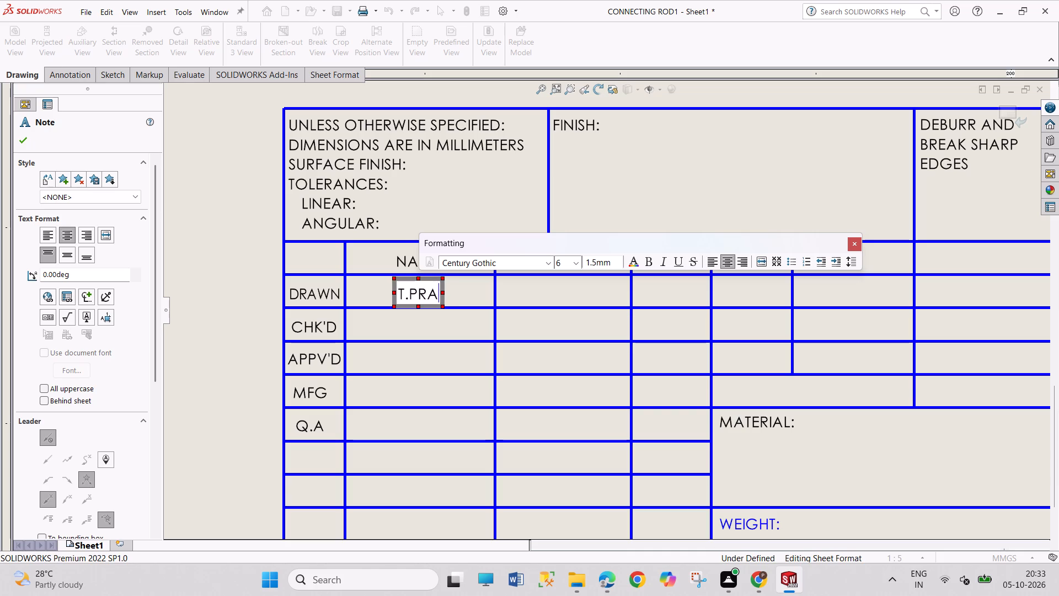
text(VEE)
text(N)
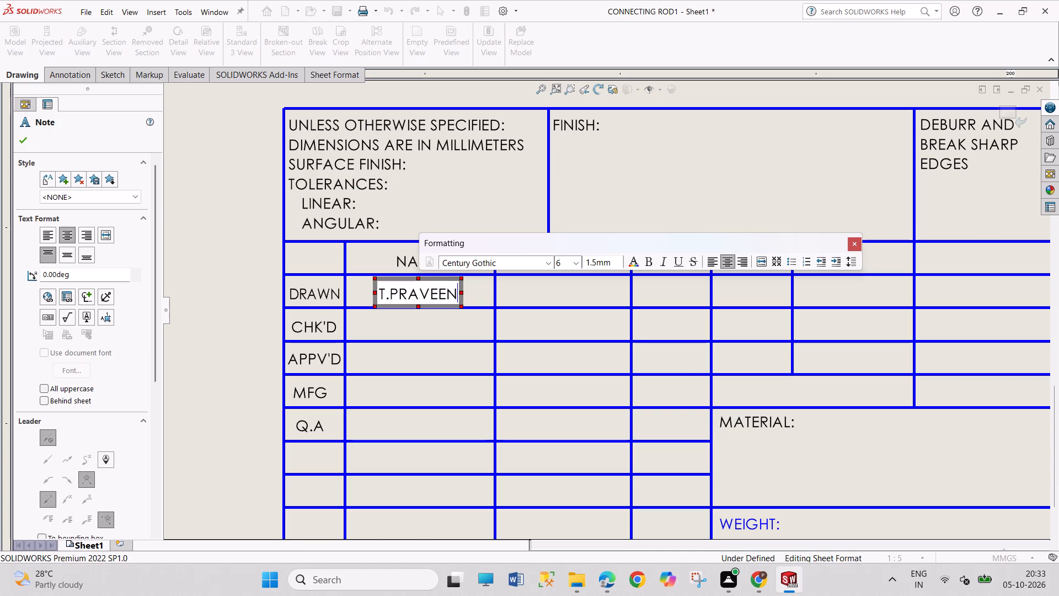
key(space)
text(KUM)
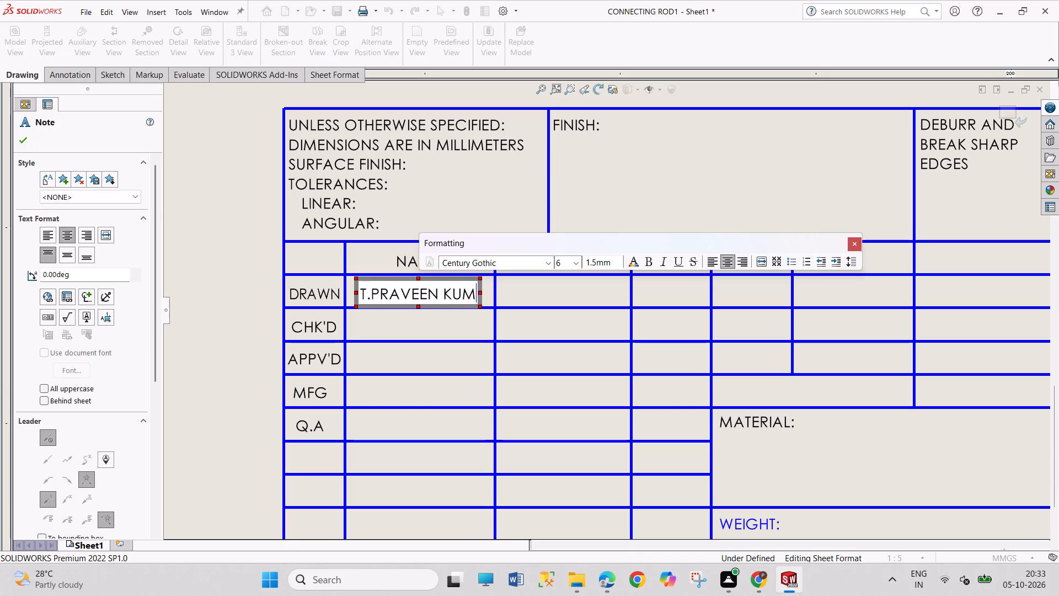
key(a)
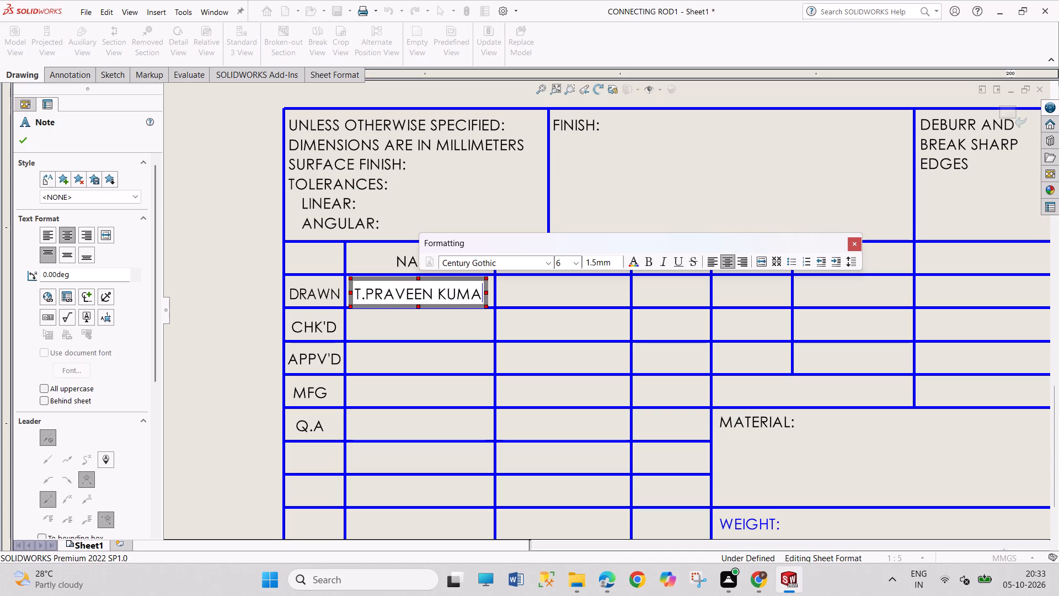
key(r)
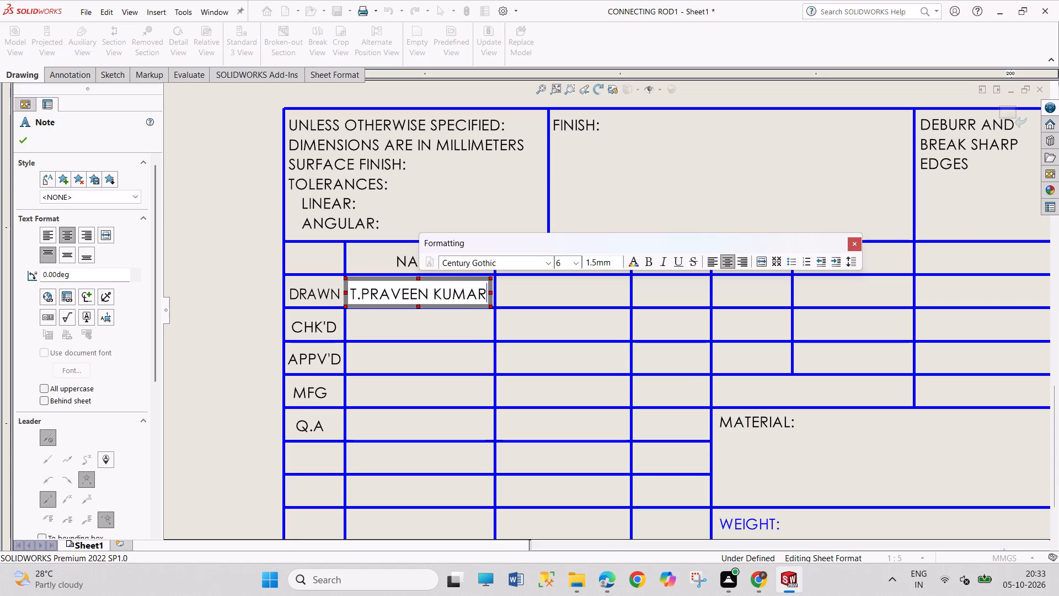
click(26, 139)
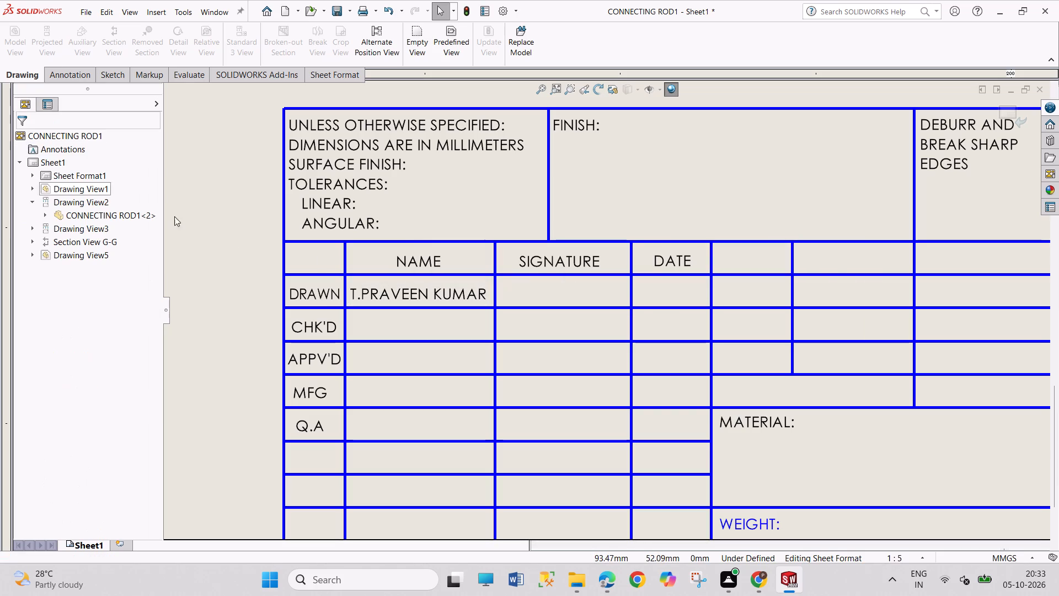
right_click(55, 163)
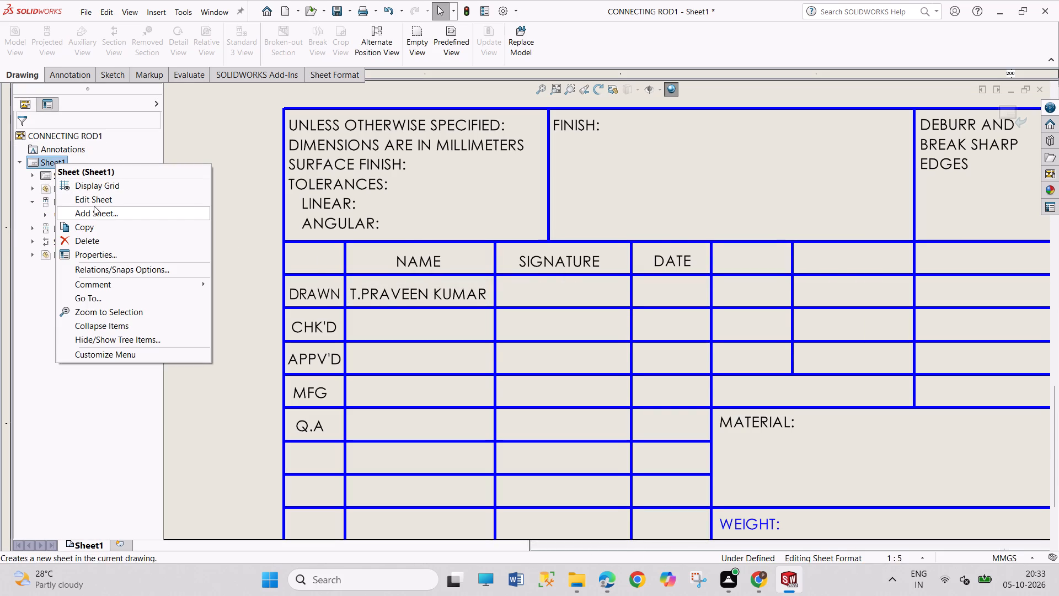
click(94, 201)
Fit the whole drawing in view and save it as CONNECTING ROD1 SHEET in SOLIDWORKS Drawing format.
scroll(494, 327, up, 3)
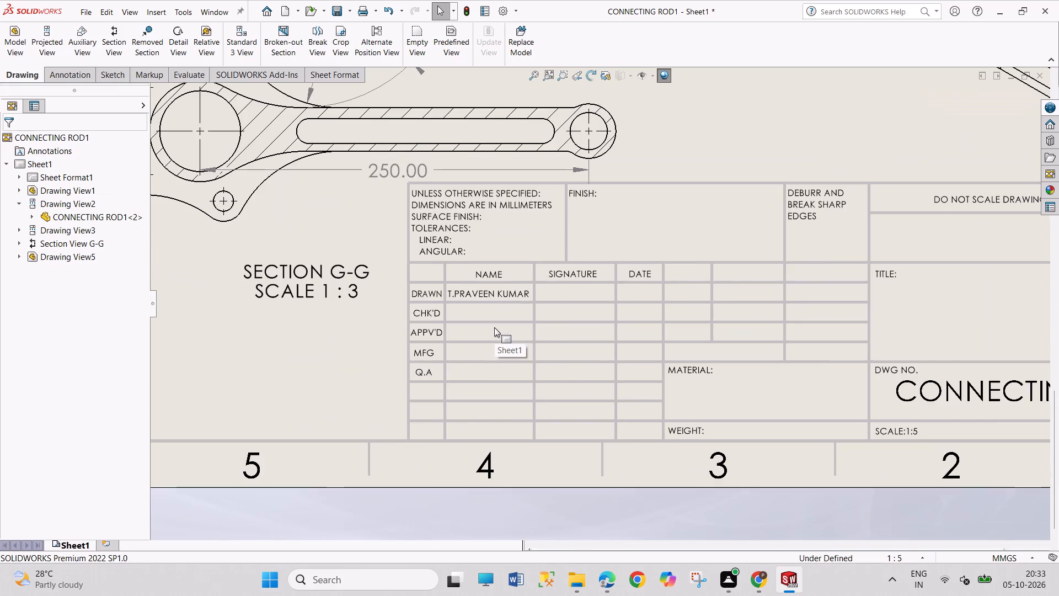
scroll(494, 327, up, 8)
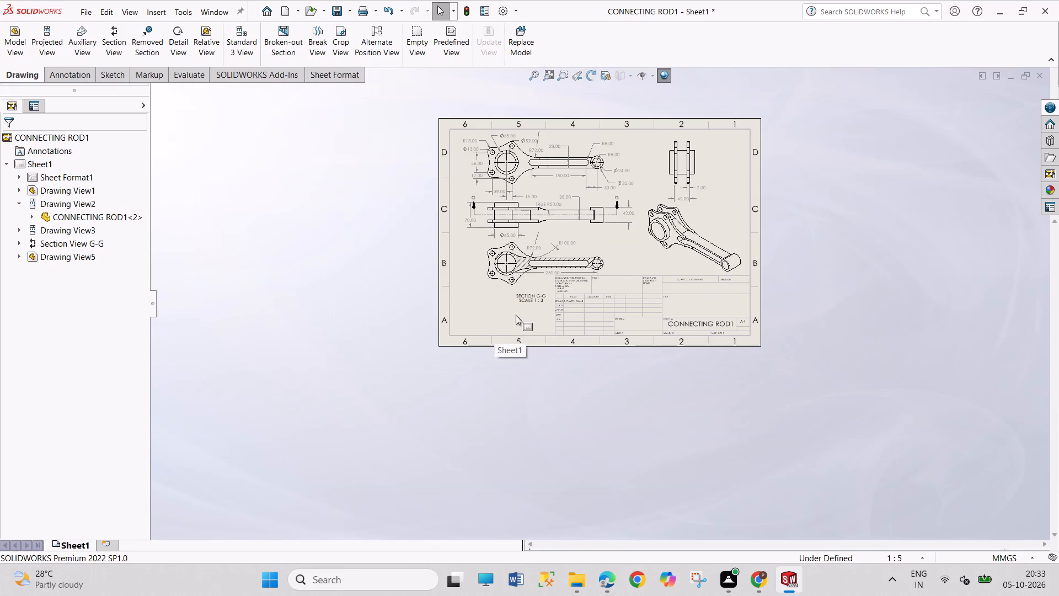
scroll(573, 143, down, 2)
scroll(597, 236, down, 2)
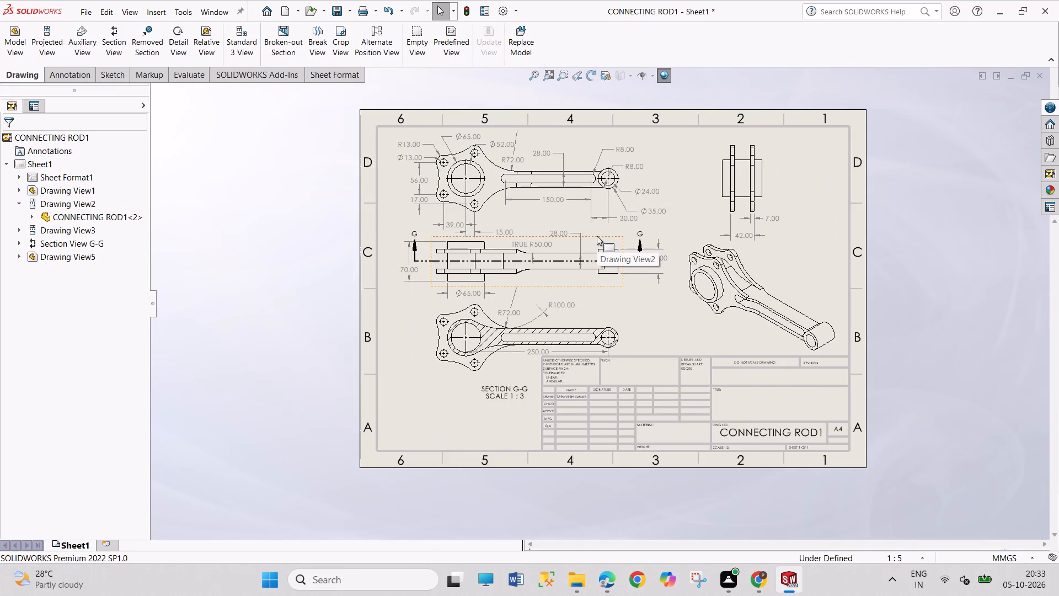
scroll(597, 236, down, 2)
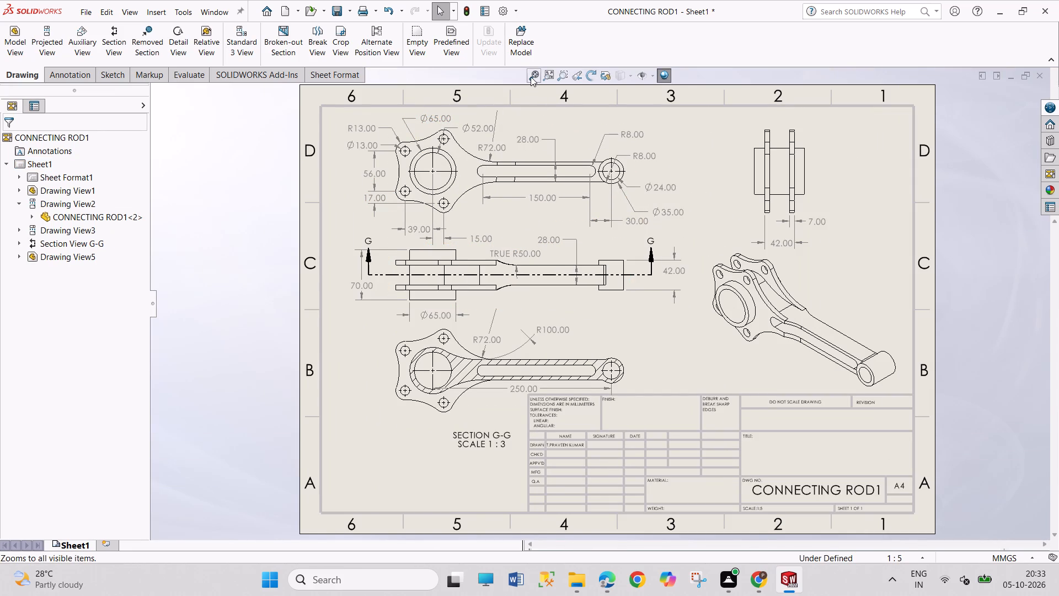
click(531, 77)
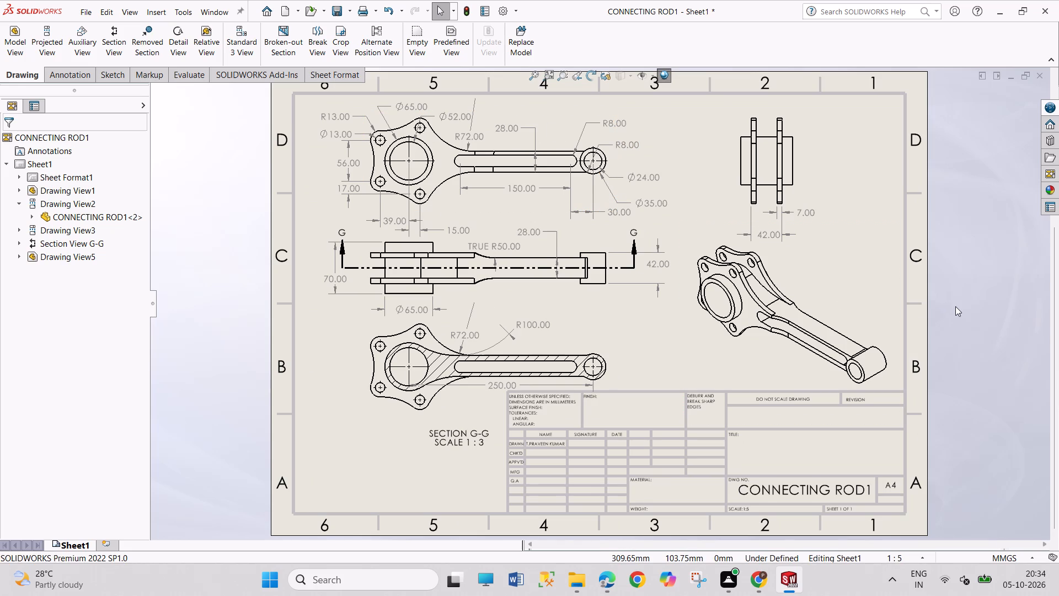
key(ctrl+s)
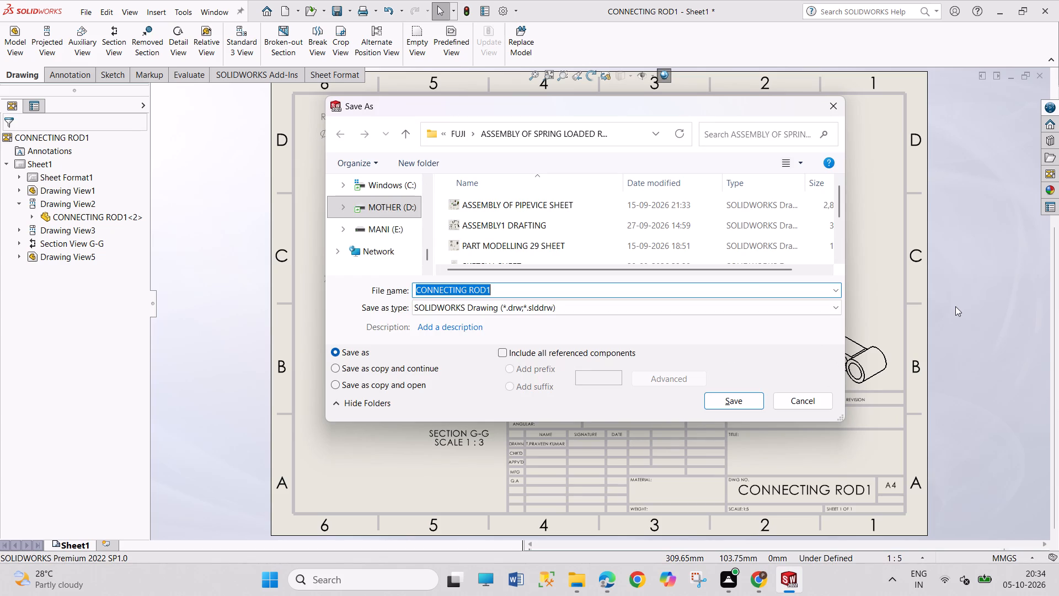
click(528, 291)
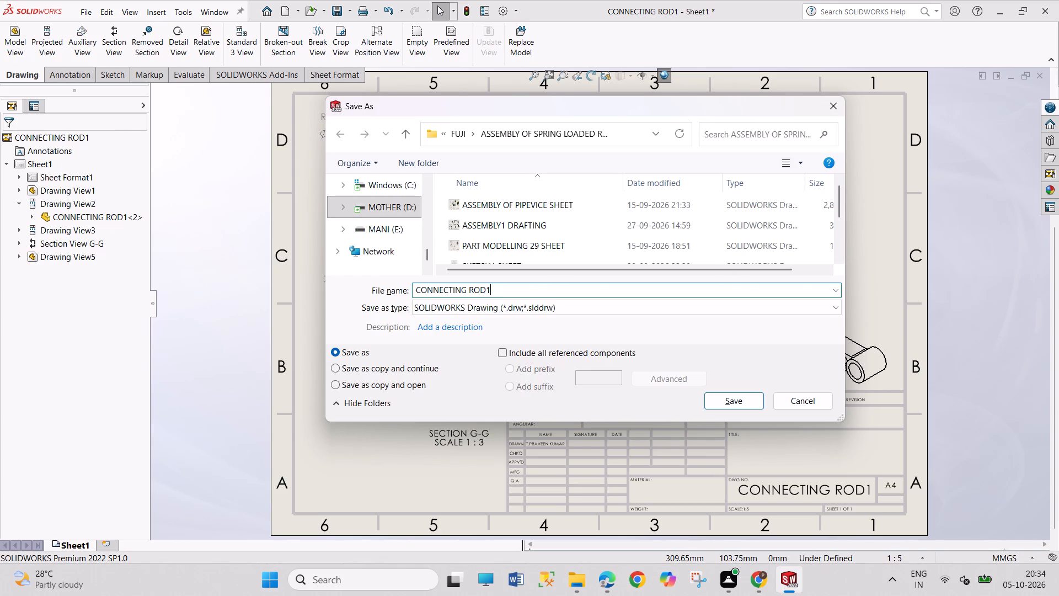
key(space)
text(S)
text(HEE)
key(t)
key(Return)
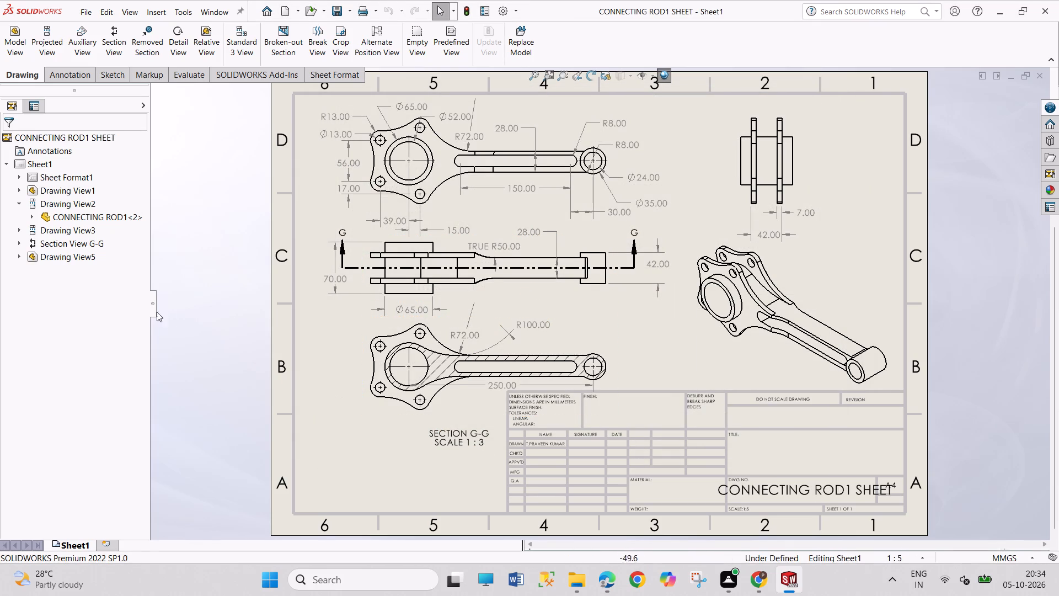
Edit the sheet format, try font size 12 for the drawing number text, set it to 14, and return to the sheet.
right_click(42, 162)
click(71, 202)
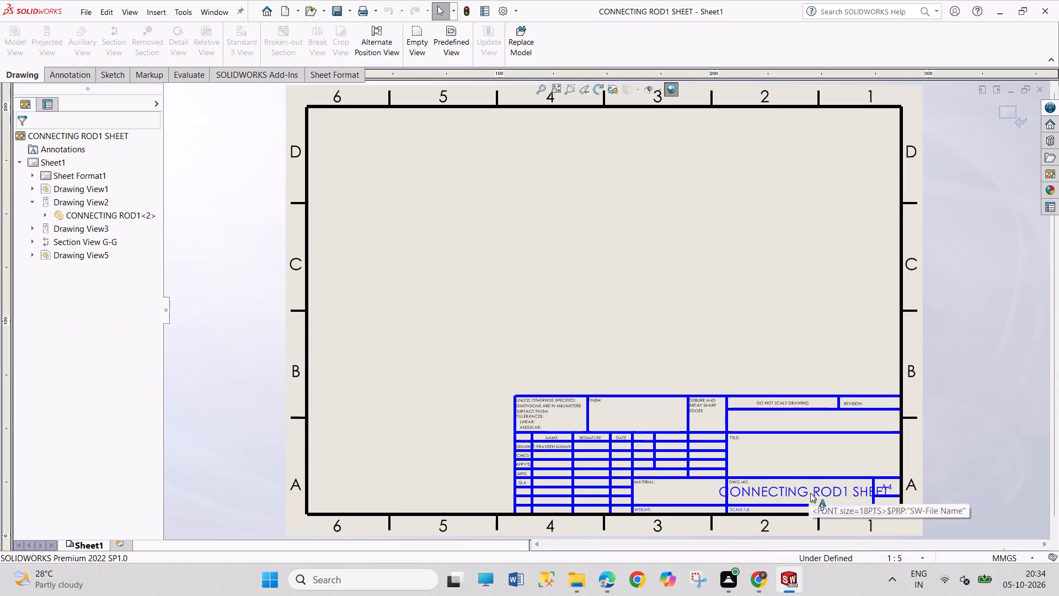
double_click(810, 490)
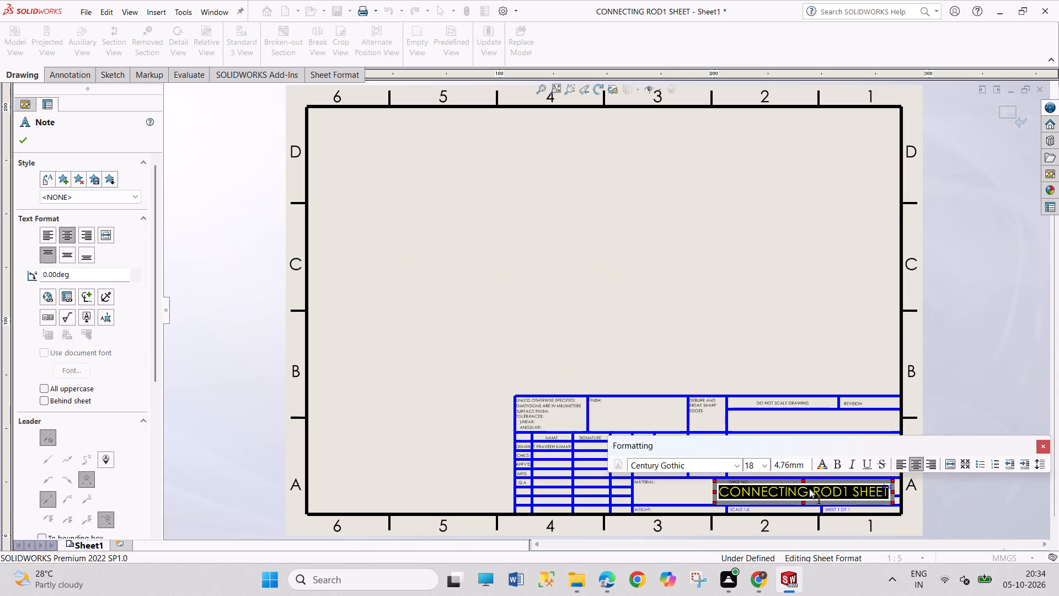
click(764, 464)
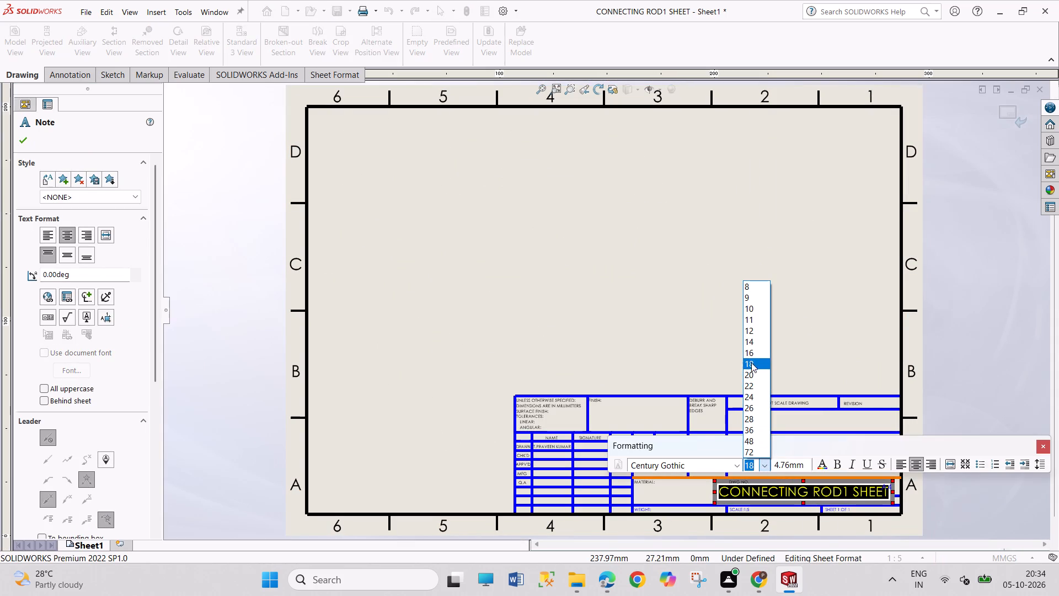
click(752, 334)
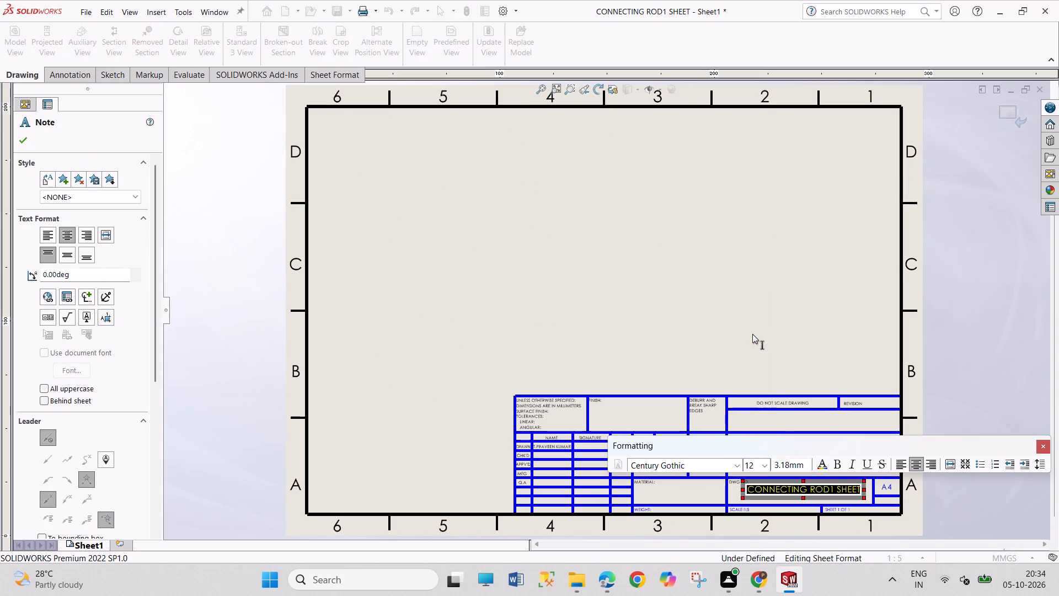
click(769, 465)
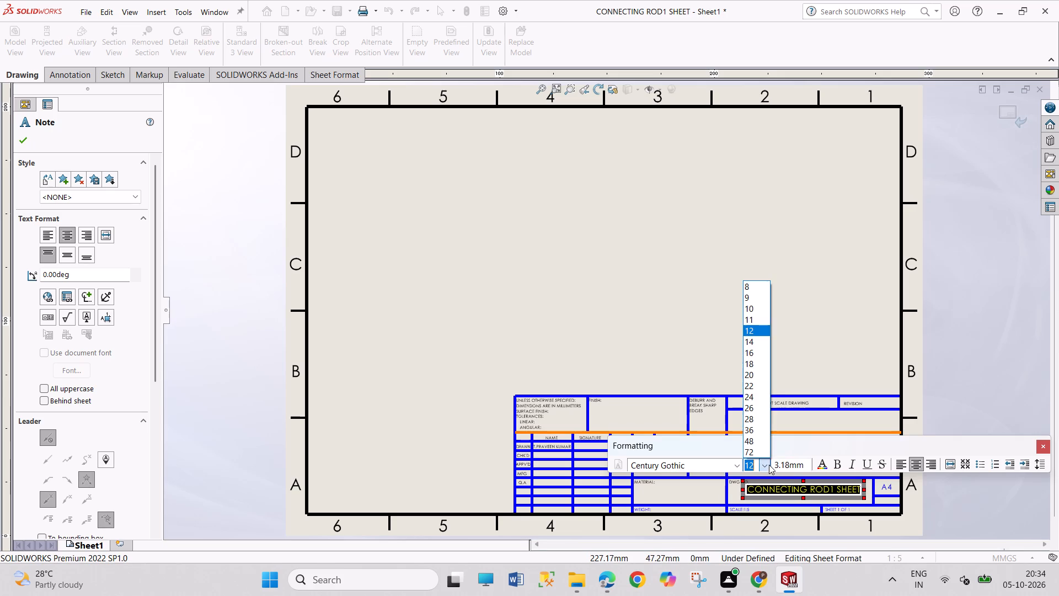
click(757, 343)
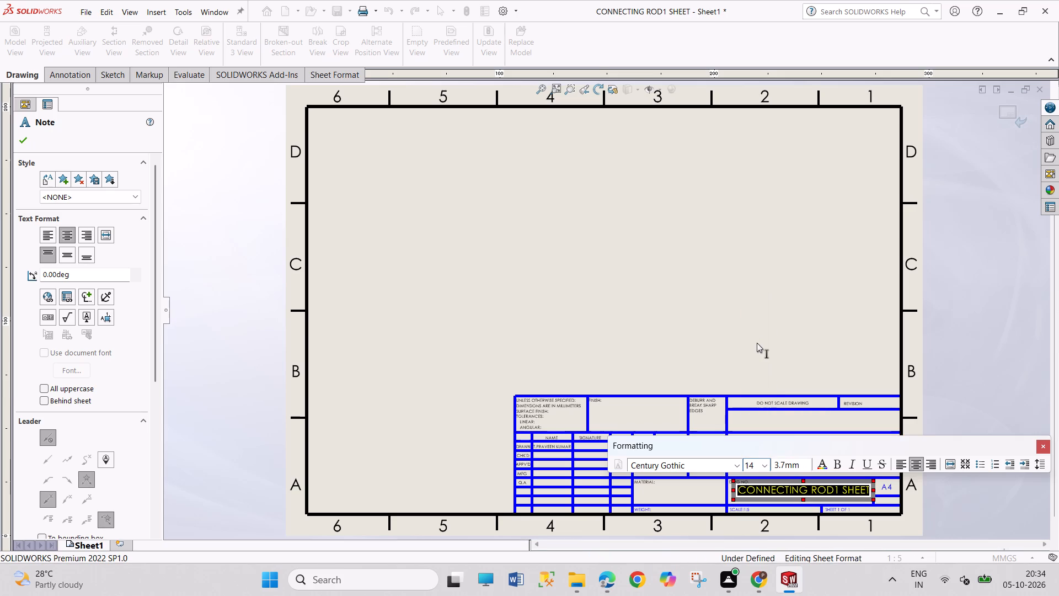
click(21, 143)
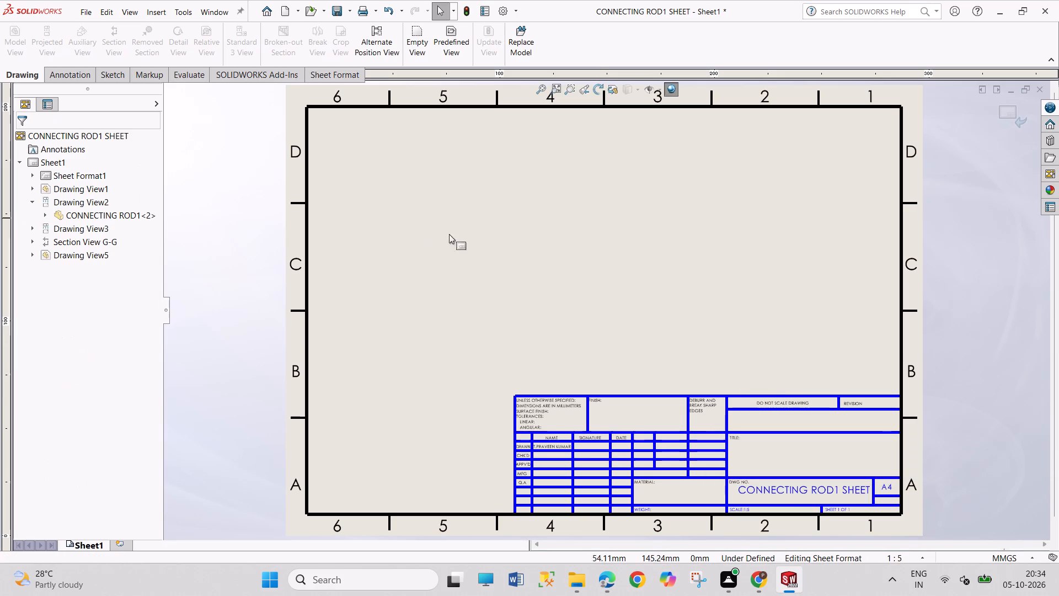
right_click(60, 161)
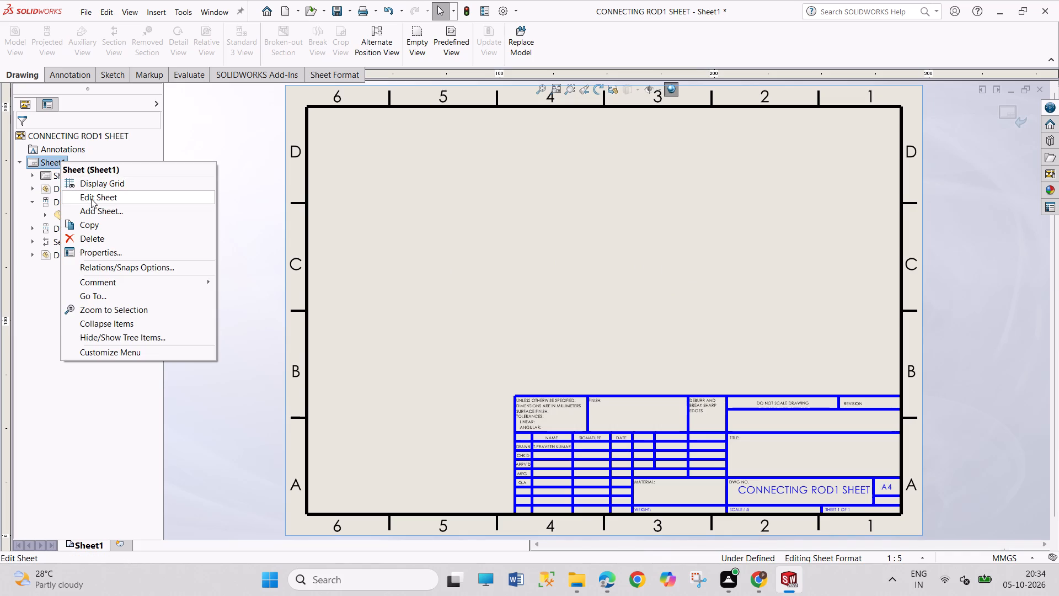
click(133, 196)
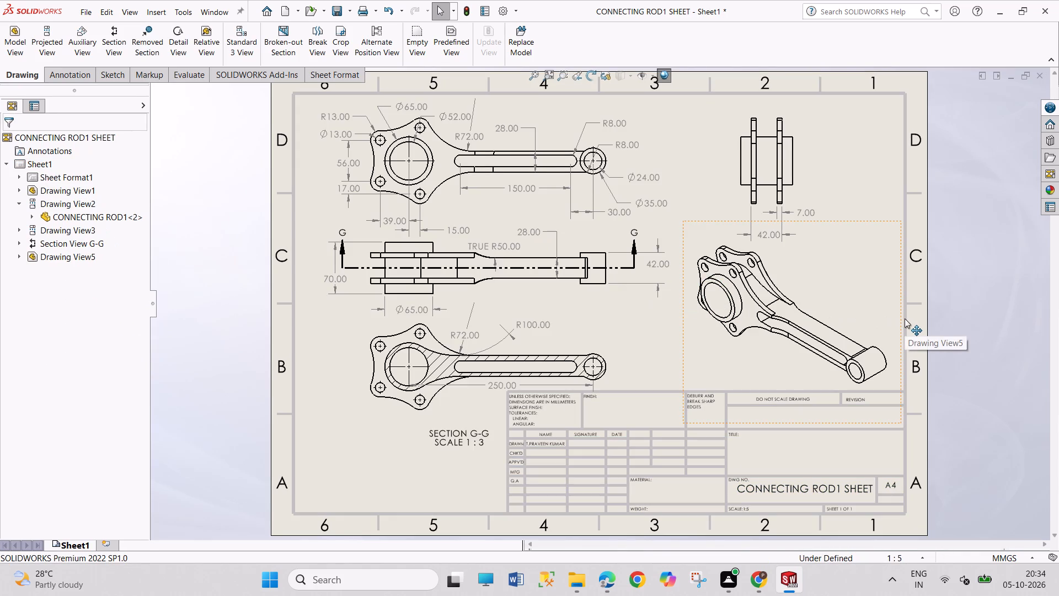
Dimension the length of the shank's long upper edge in the isometric view, placing the text above the edge.
right_drag(951, 368, 936, 268)
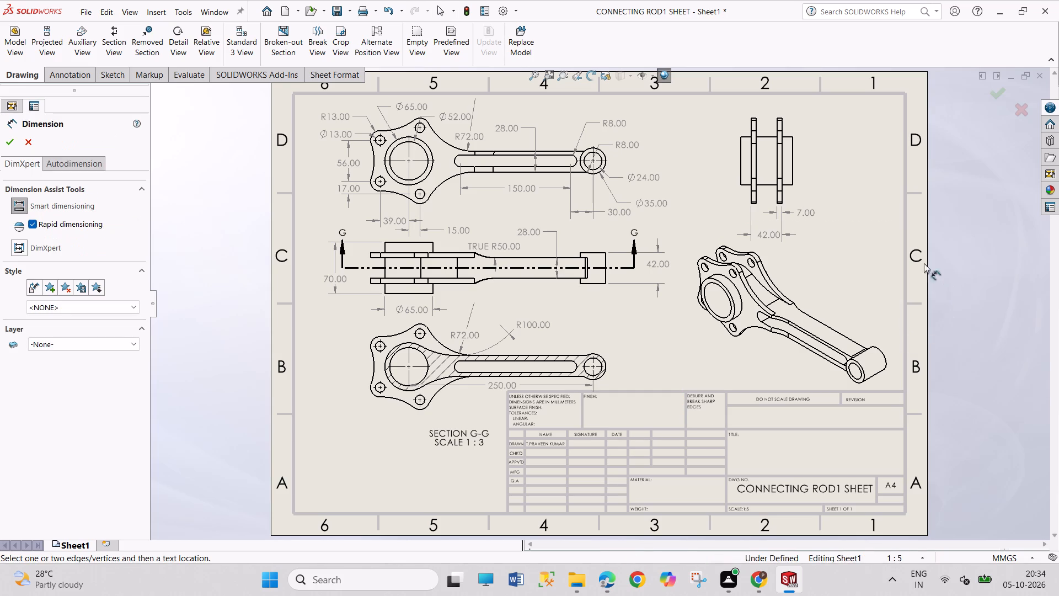
click(811, 316)
click(837, 302)
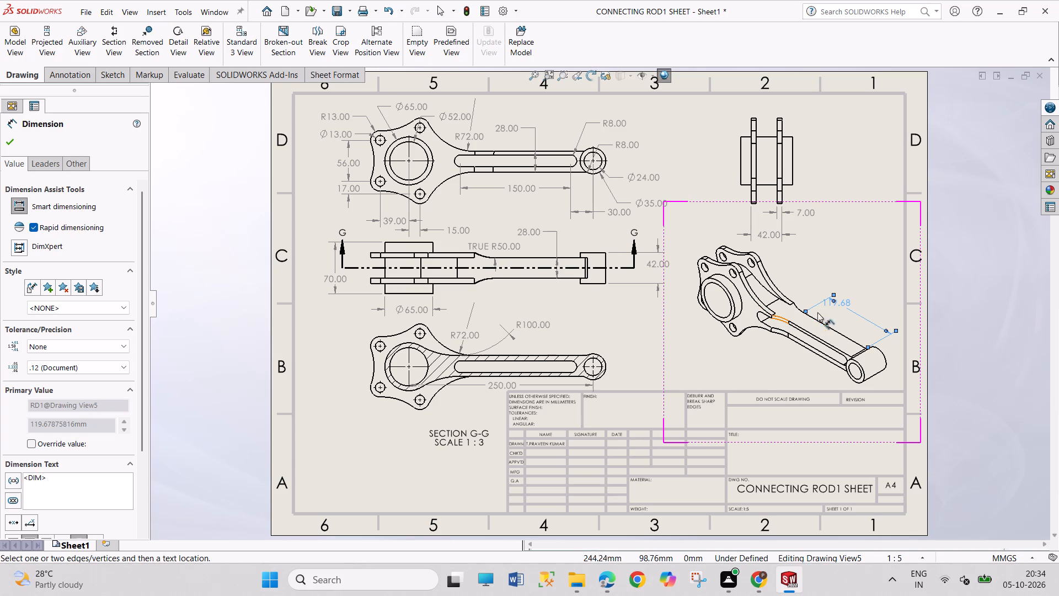
scroll(822, 292, down, 8)
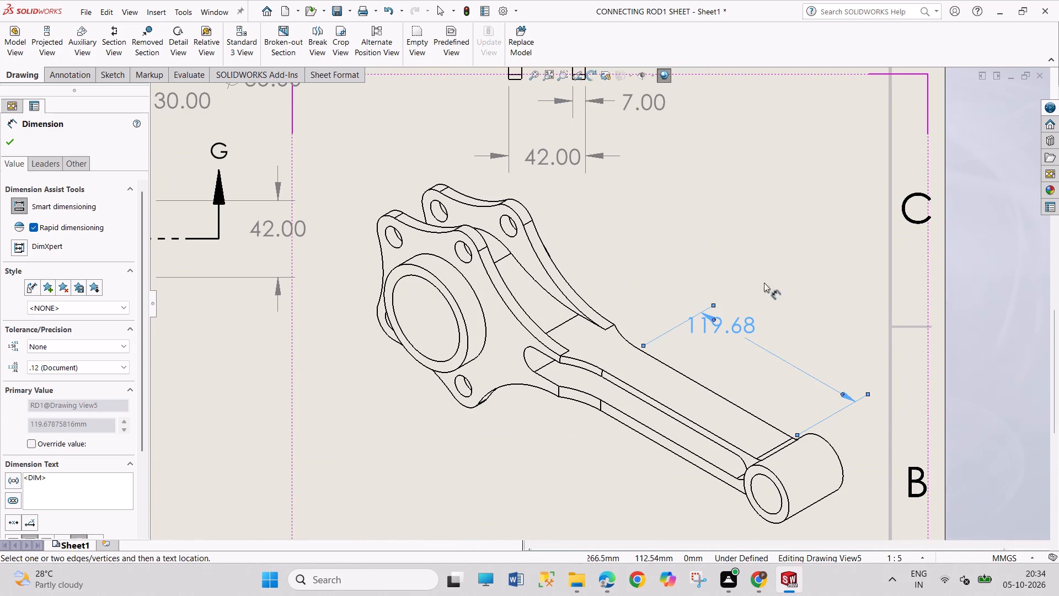
Dimension the radius of the rear flange's long outer curved edge in the isometric view, placing the text above the curve.
scroll(581, 273, down, 8)
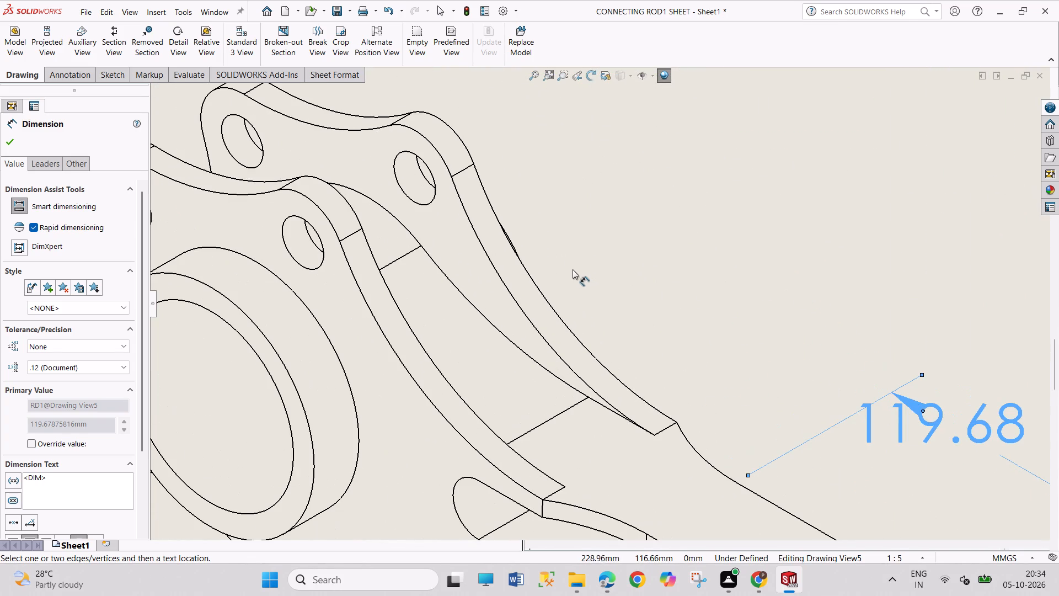
click(537, 288)
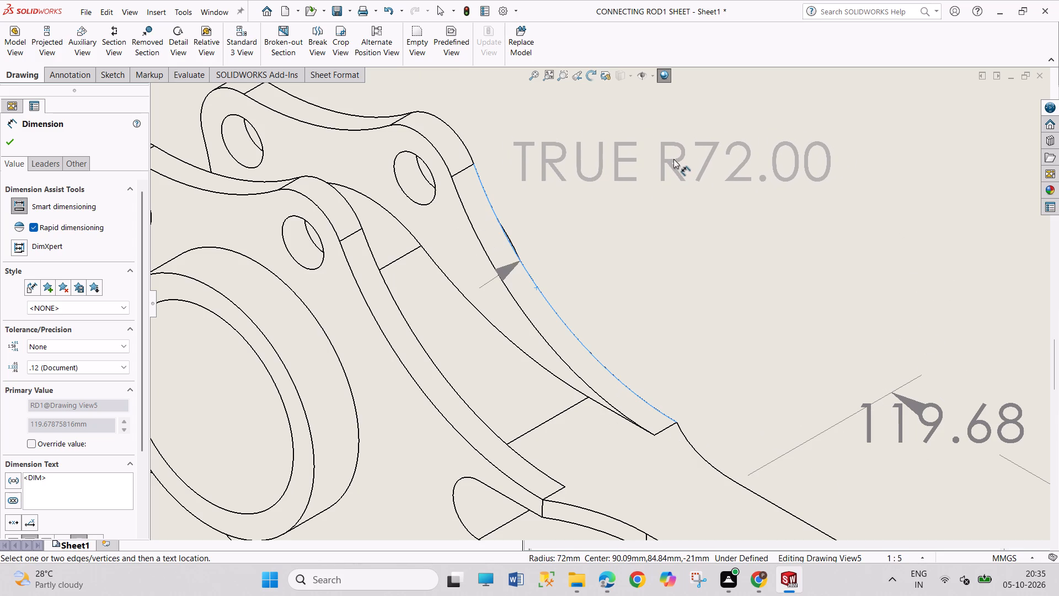
click(673, 159)
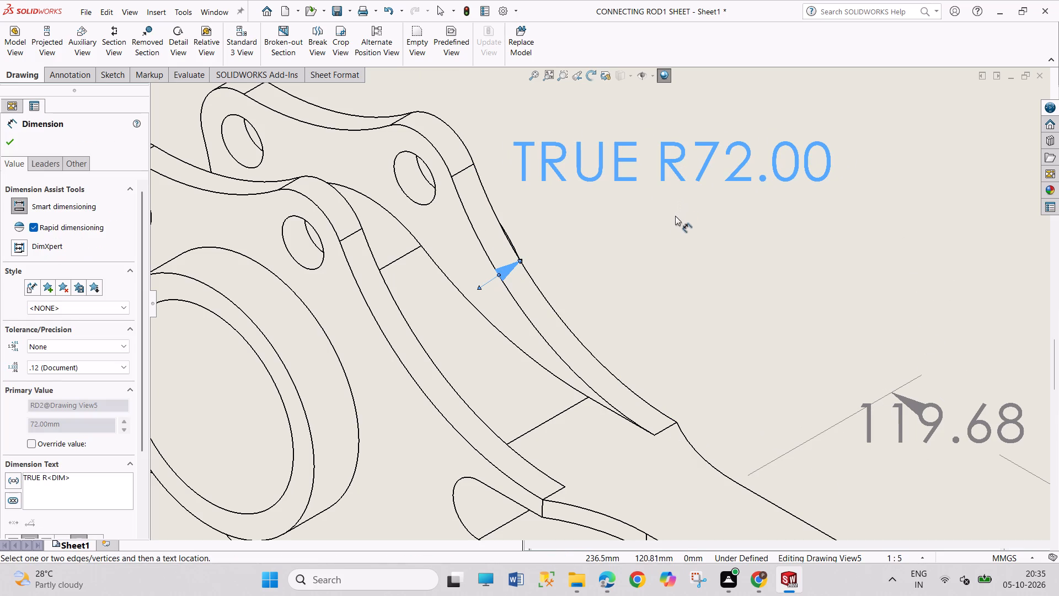
Dimension the rear flange's parallel inner curved edge below the first radius text, display it as a diameter, and end dimensioning.
click(534, 328)
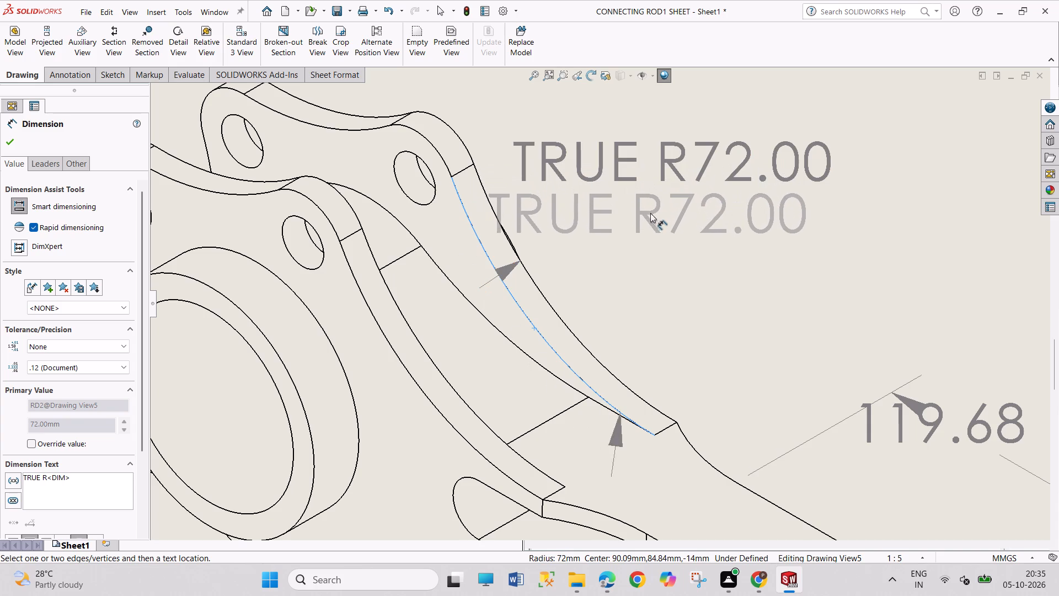
right_click(704, 259)
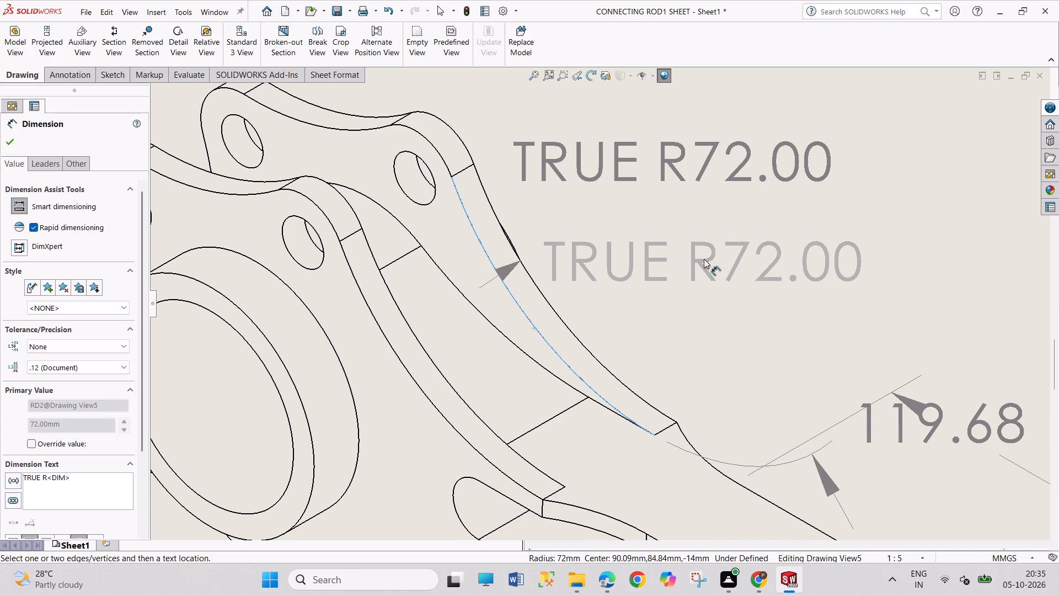
right_click(704, 259)
click(704, 259)
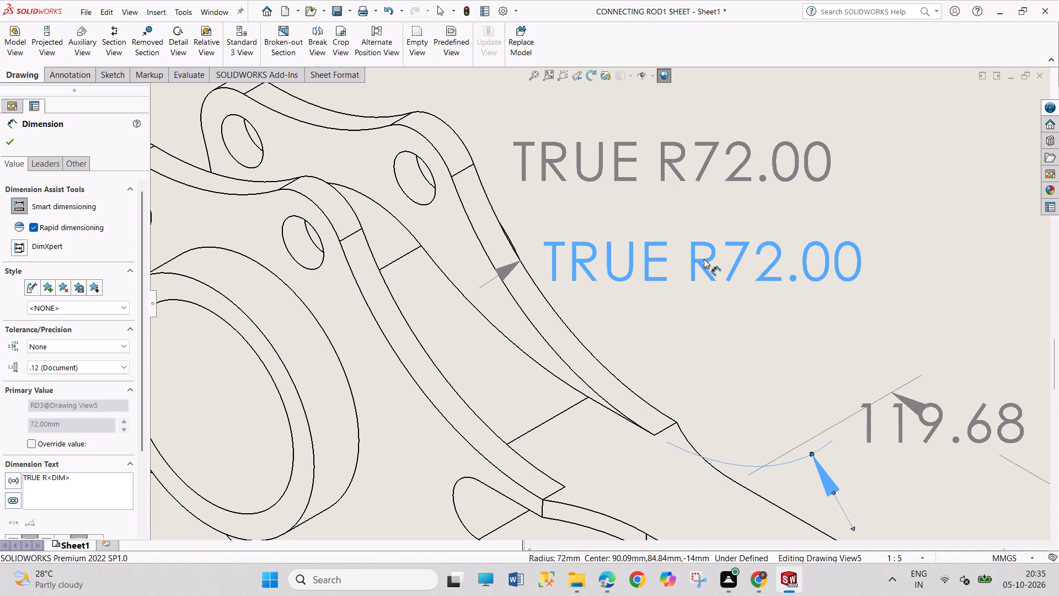
right_click(704, 259)
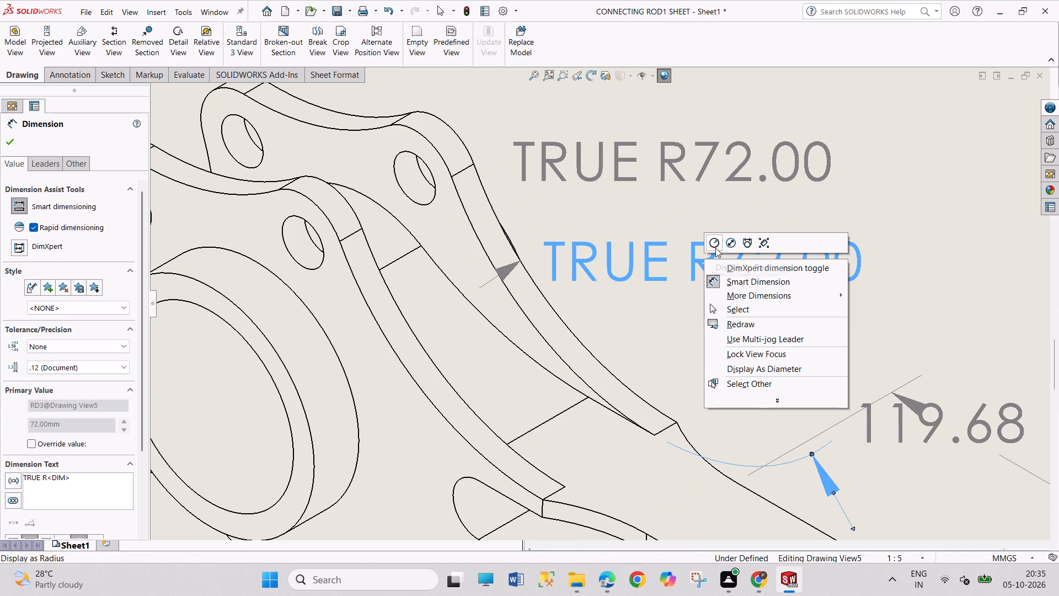
click(727, 241)
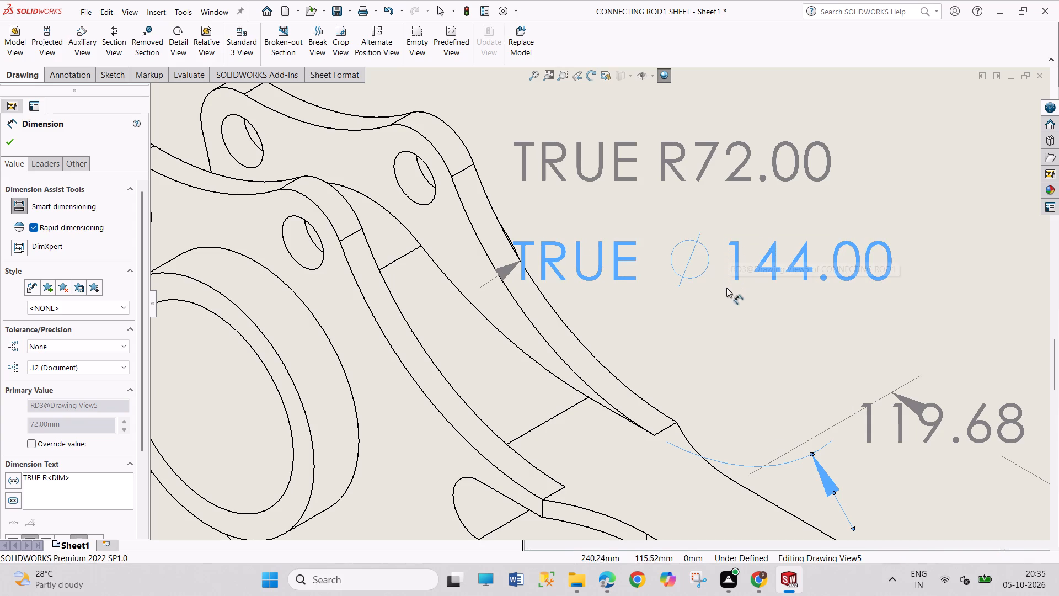
right_click(726, 288)
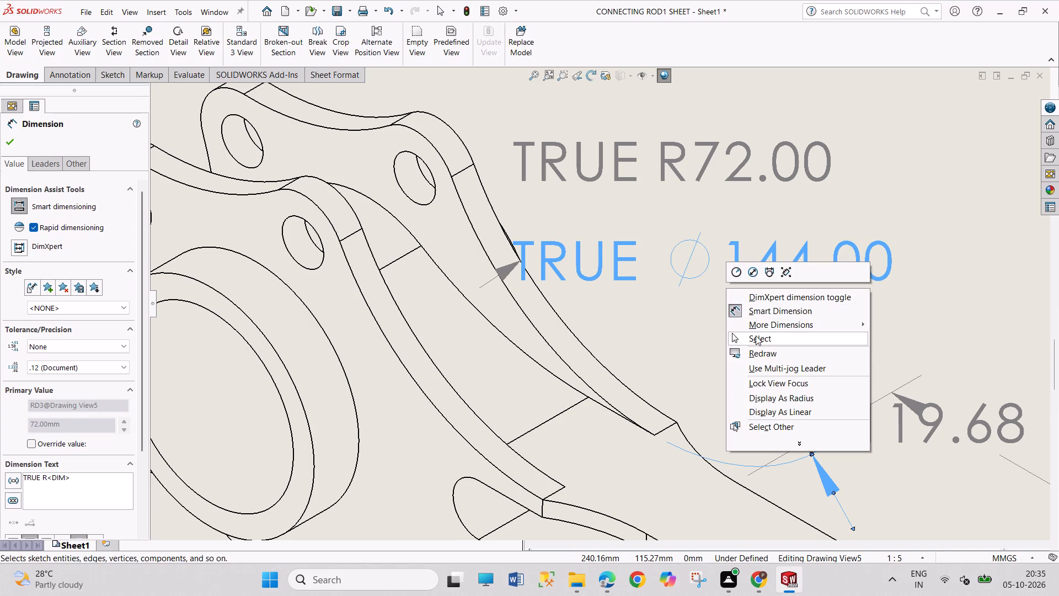
click(756, 336)
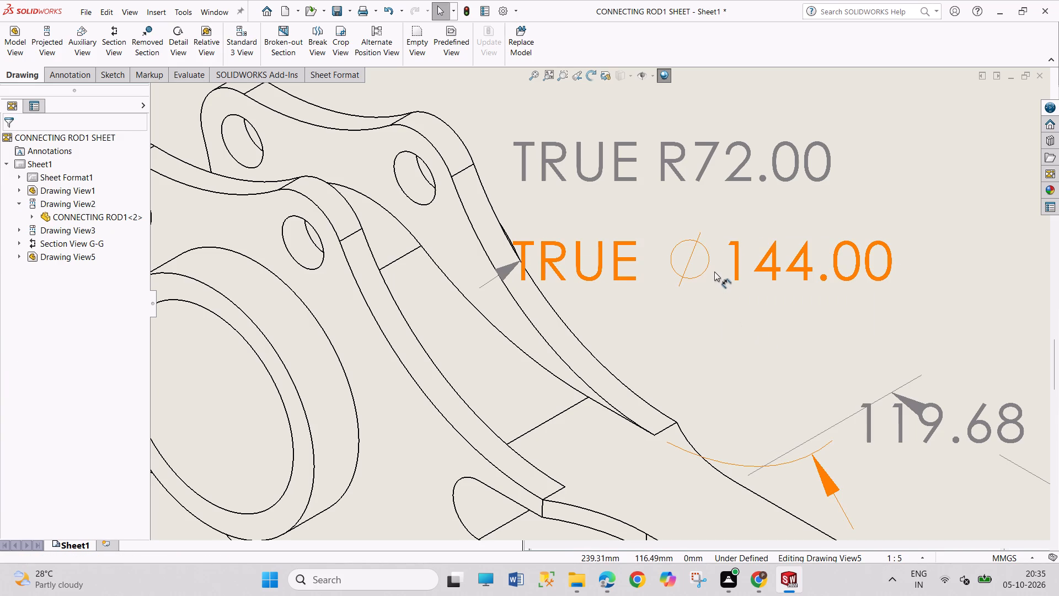
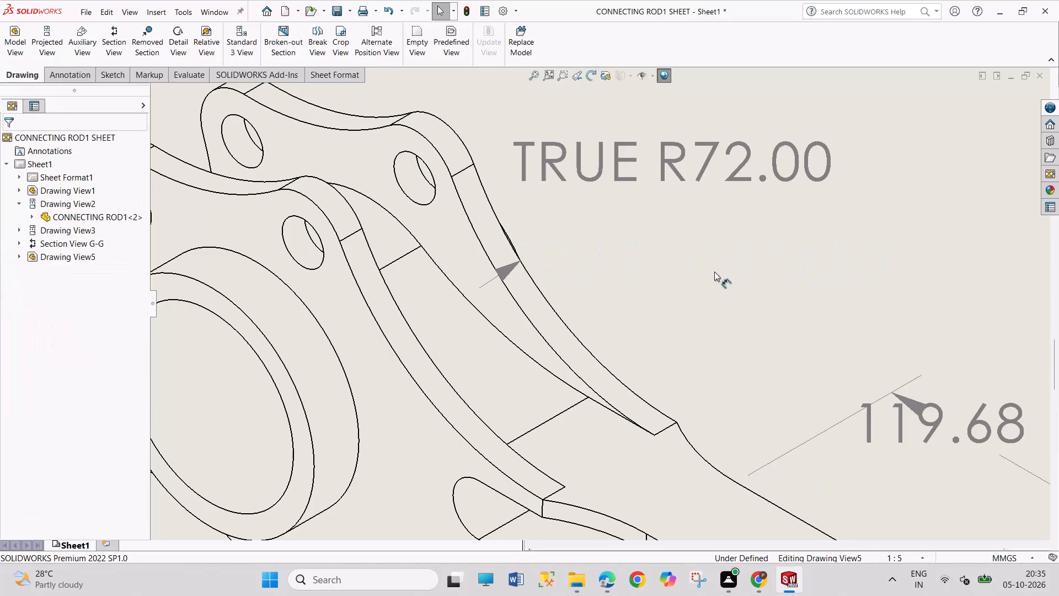
Delete the TRUE R72.00 and 119.68 dimensions from the isometric view.
click(690, 166)
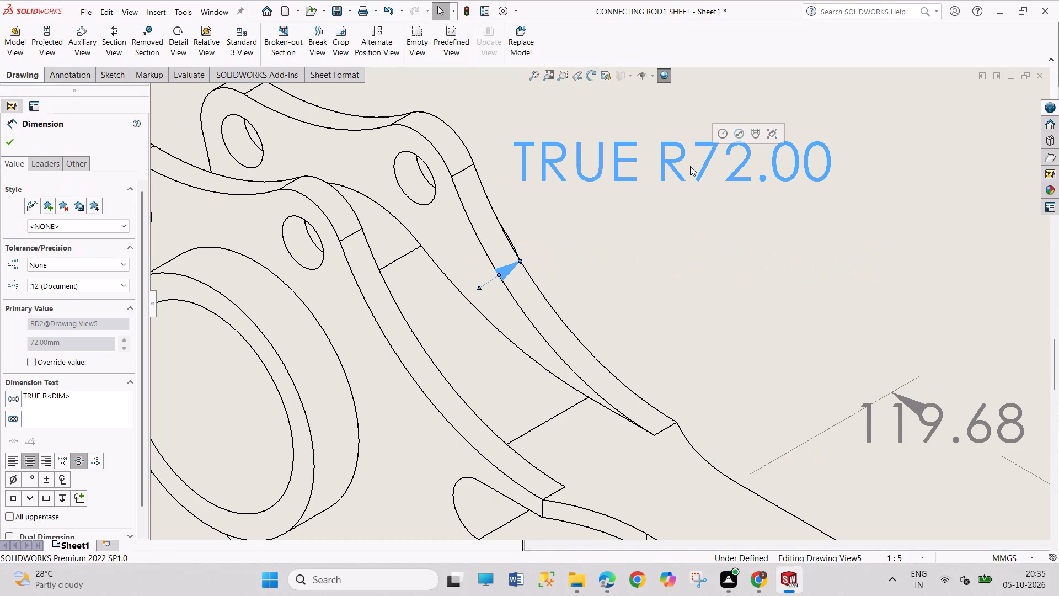
key(Delete)
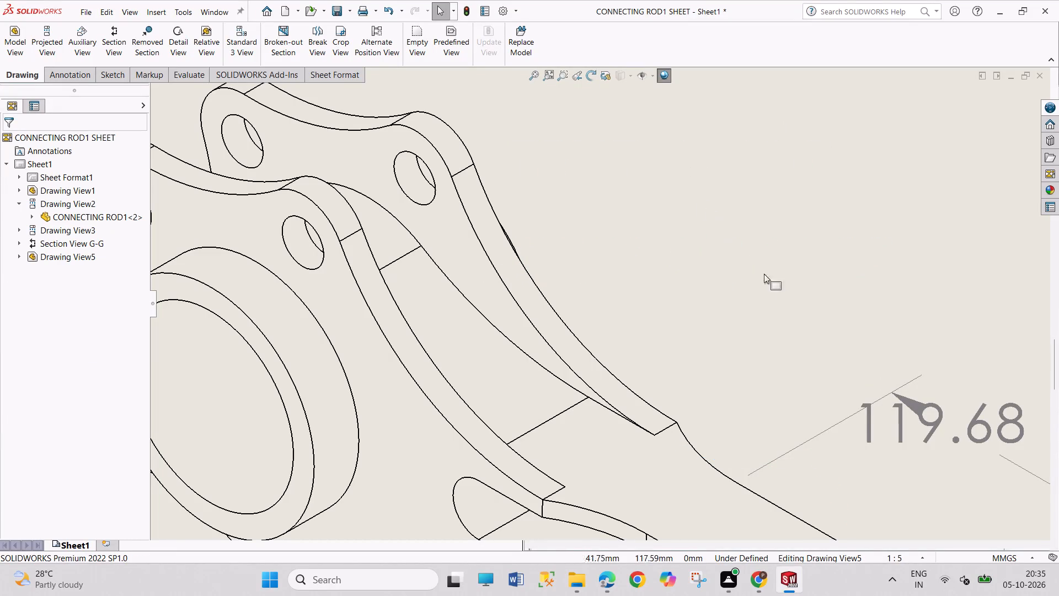
scroll(788, 311, up, 4)
click(767, 371)
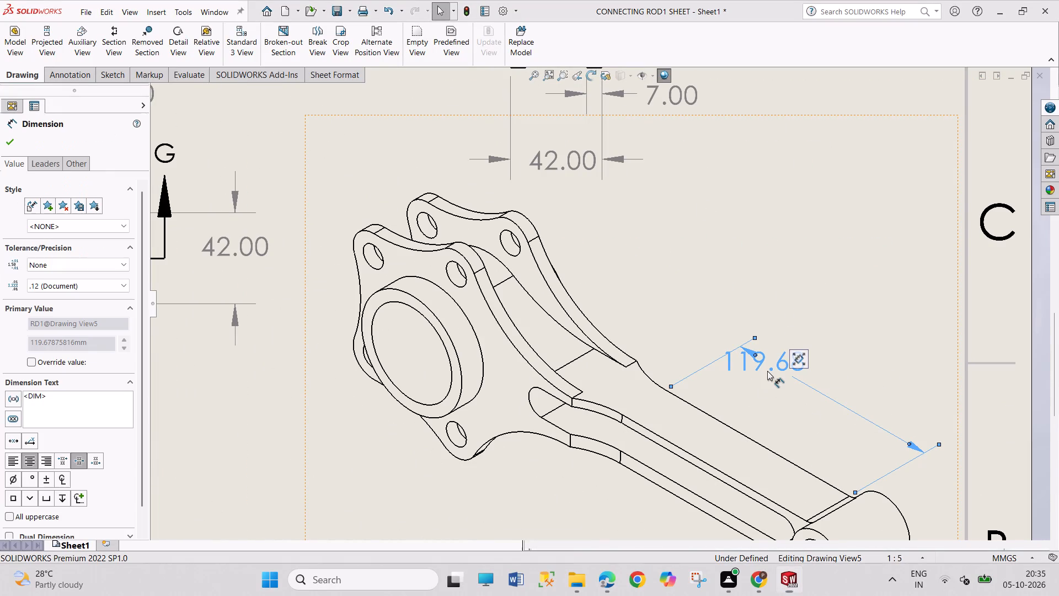
key(Delete)
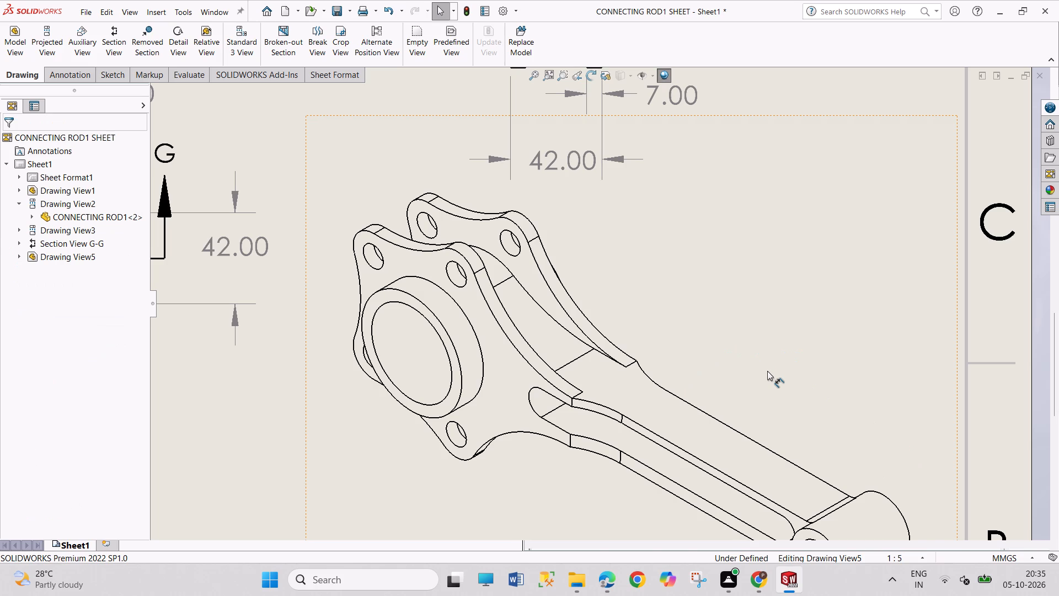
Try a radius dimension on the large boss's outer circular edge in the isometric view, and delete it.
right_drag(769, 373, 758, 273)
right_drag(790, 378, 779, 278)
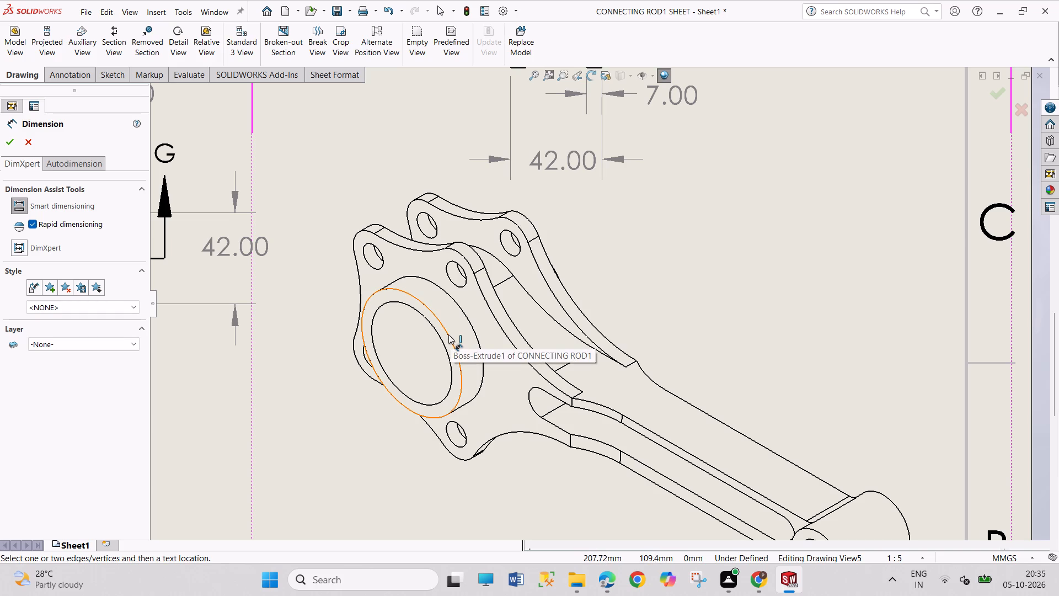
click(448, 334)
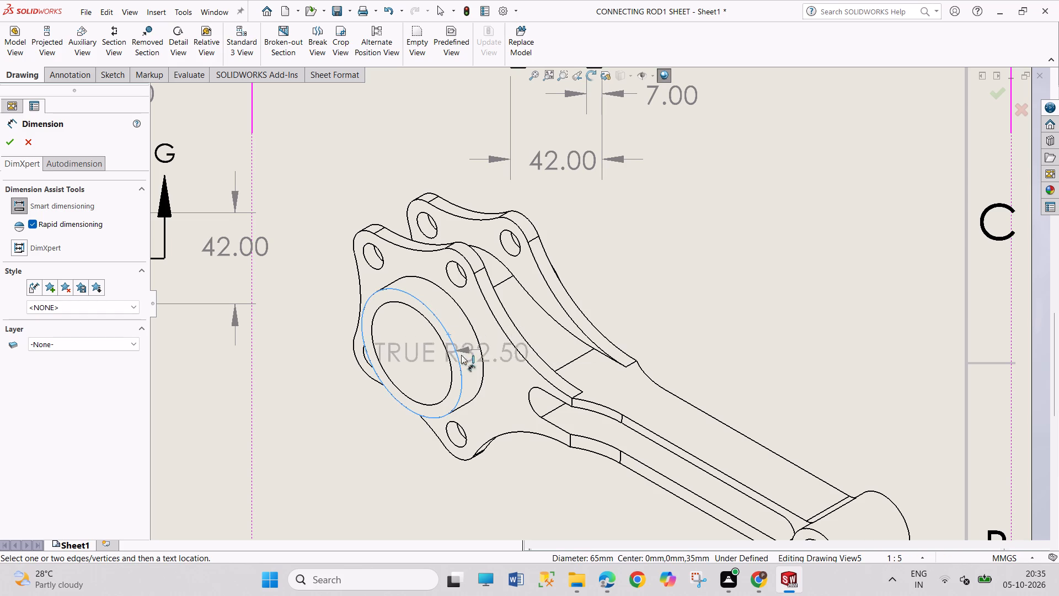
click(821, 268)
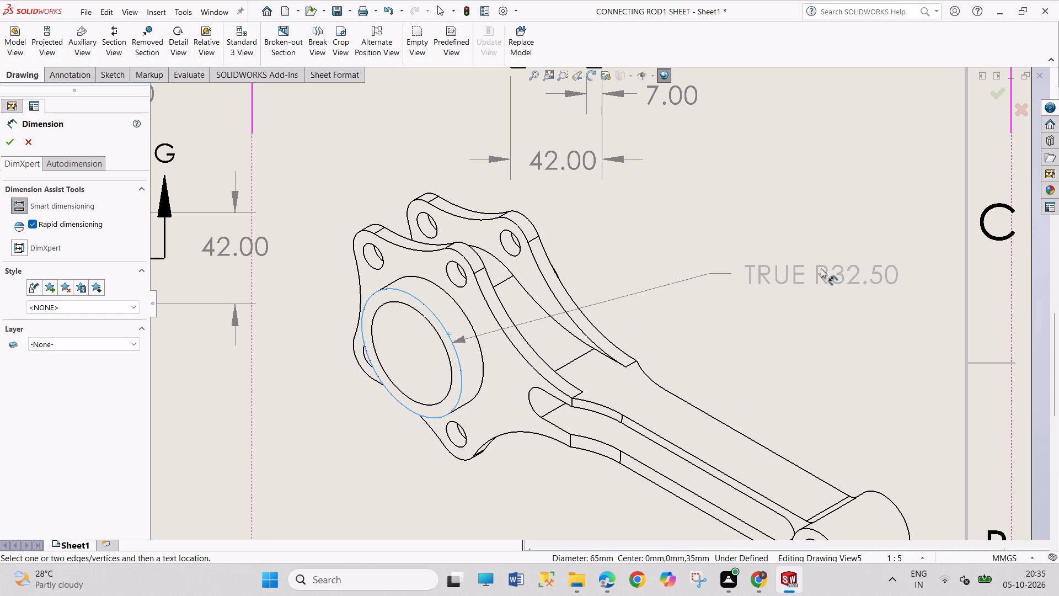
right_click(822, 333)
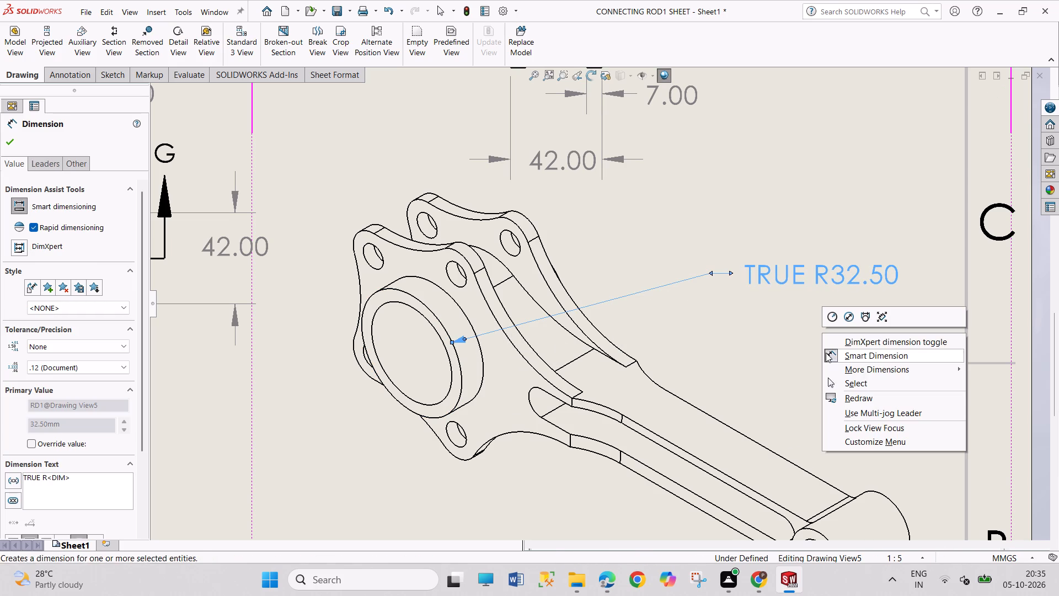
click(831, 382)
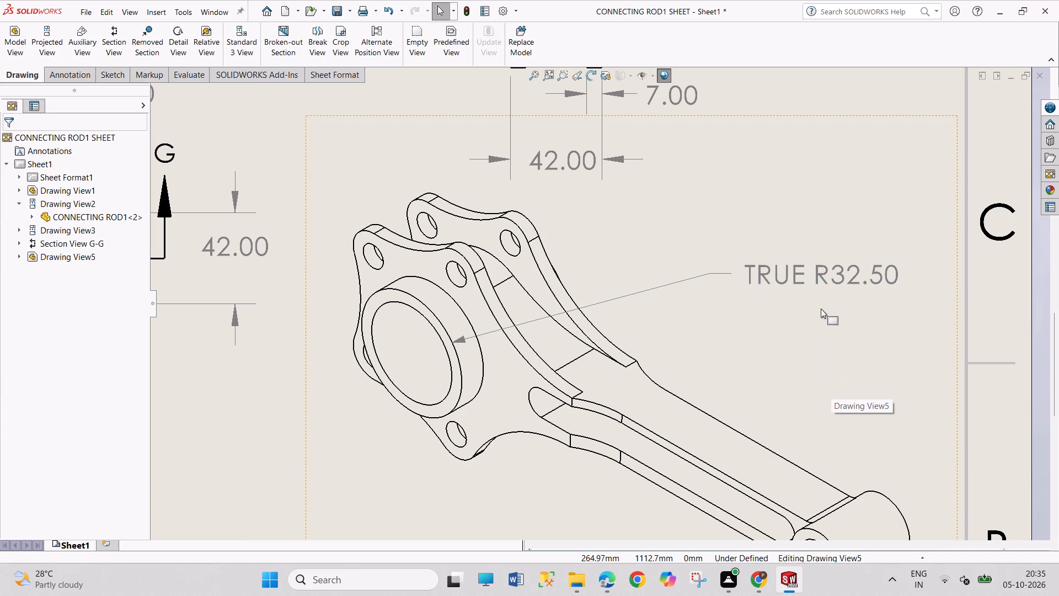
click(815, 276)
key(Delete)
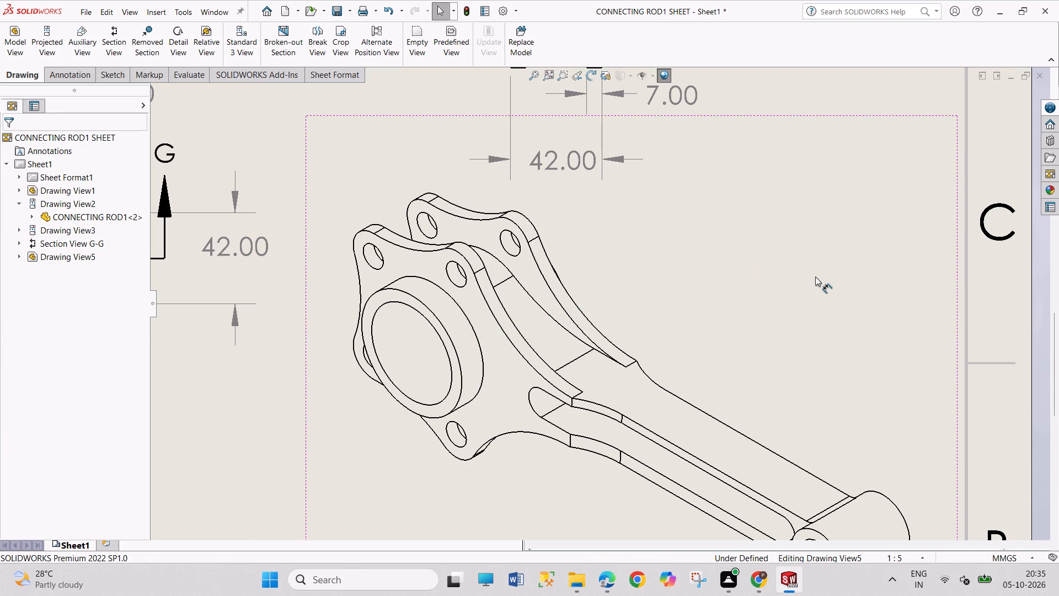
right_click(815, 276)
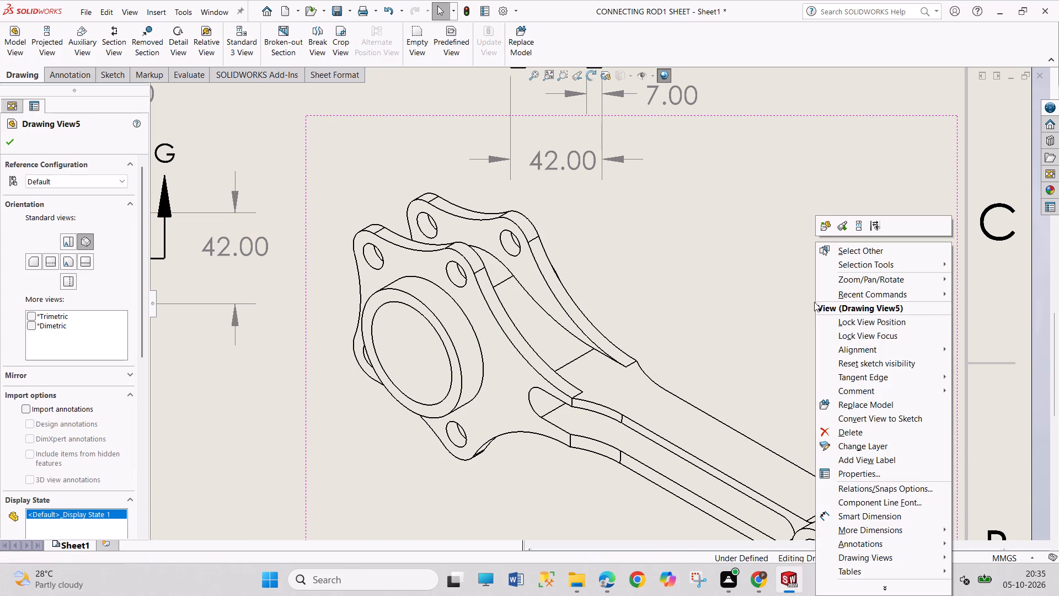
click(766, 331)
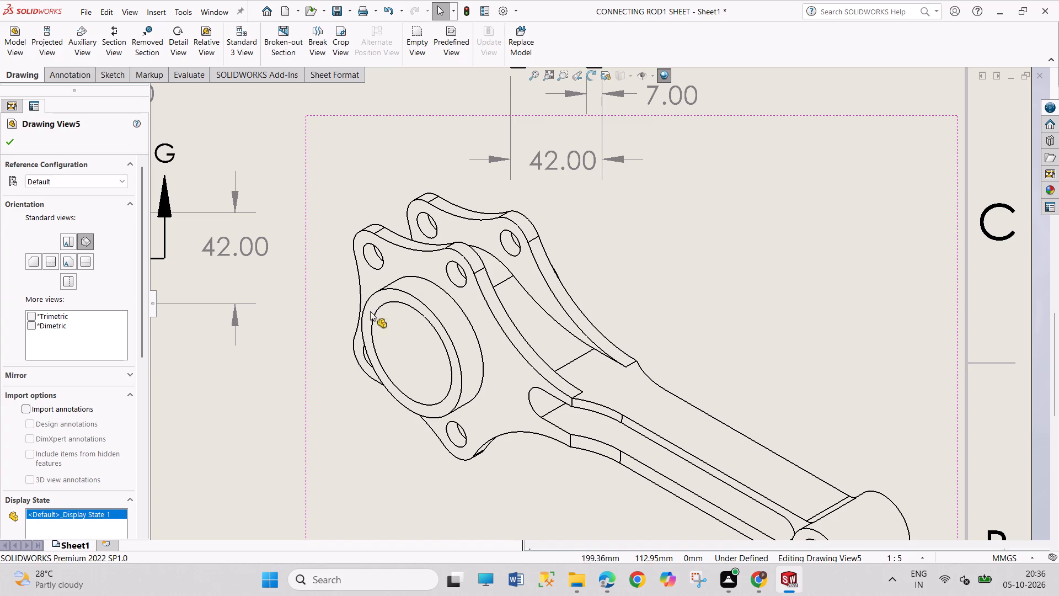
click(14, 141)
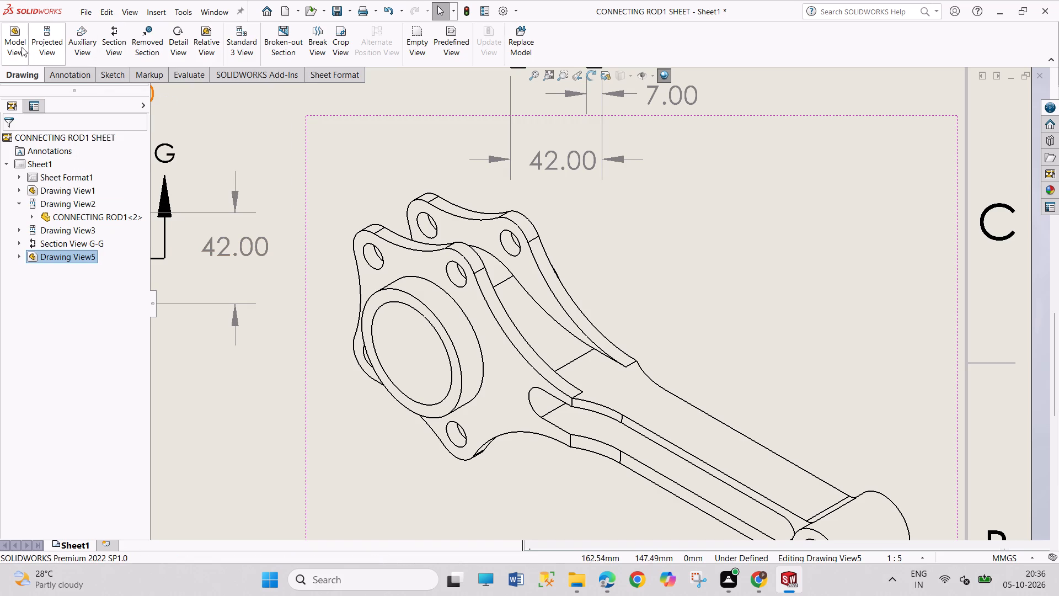
Dimension the radius of the rear flange's long concave edge in the isometric view.
right_drag(768, 312, 748, 177)
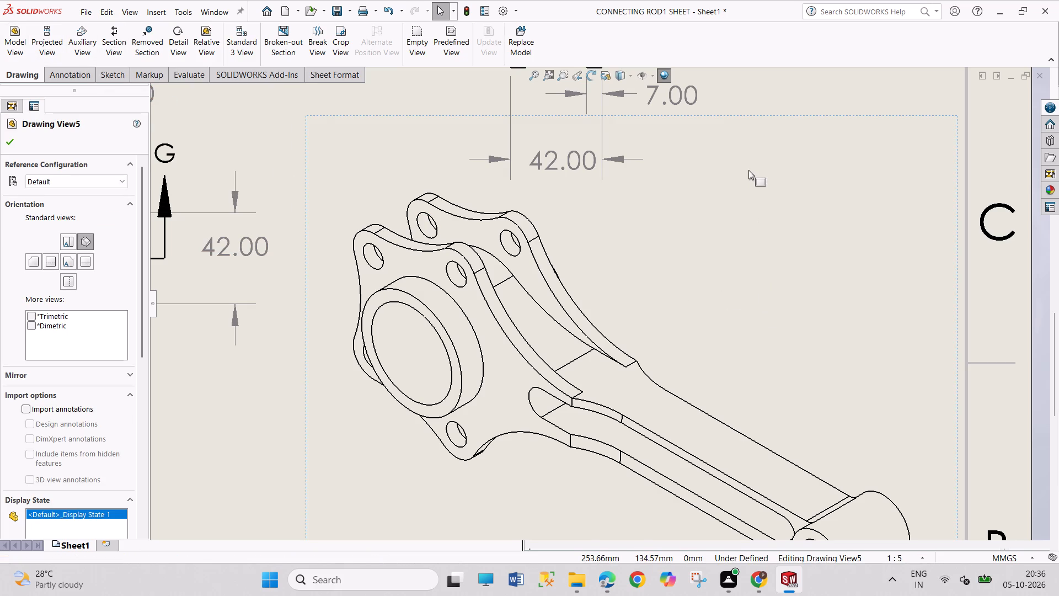
right_drag(787, 303, 771, 148)
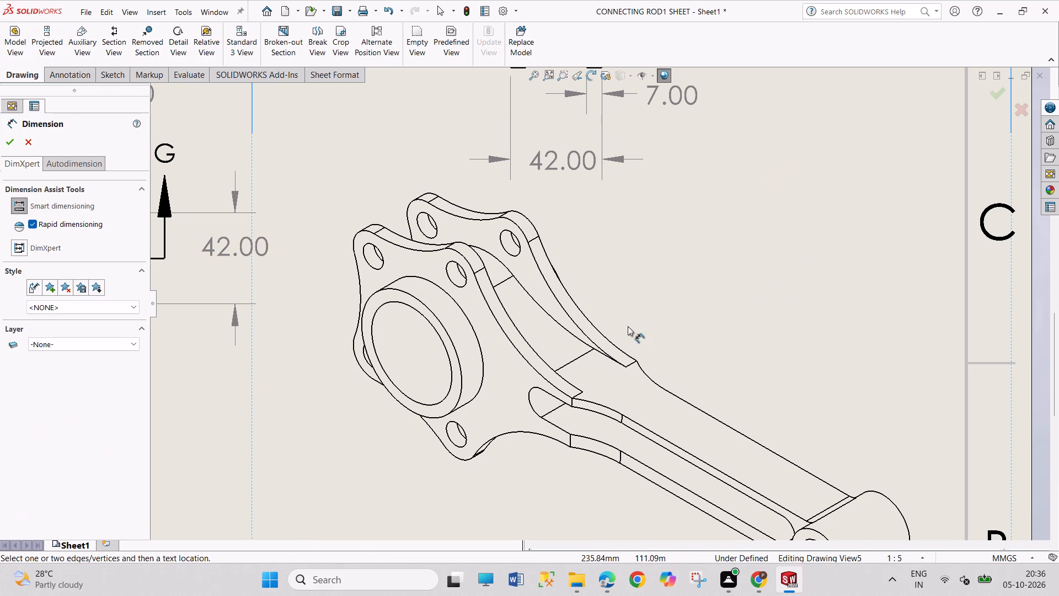
click(606, 338)
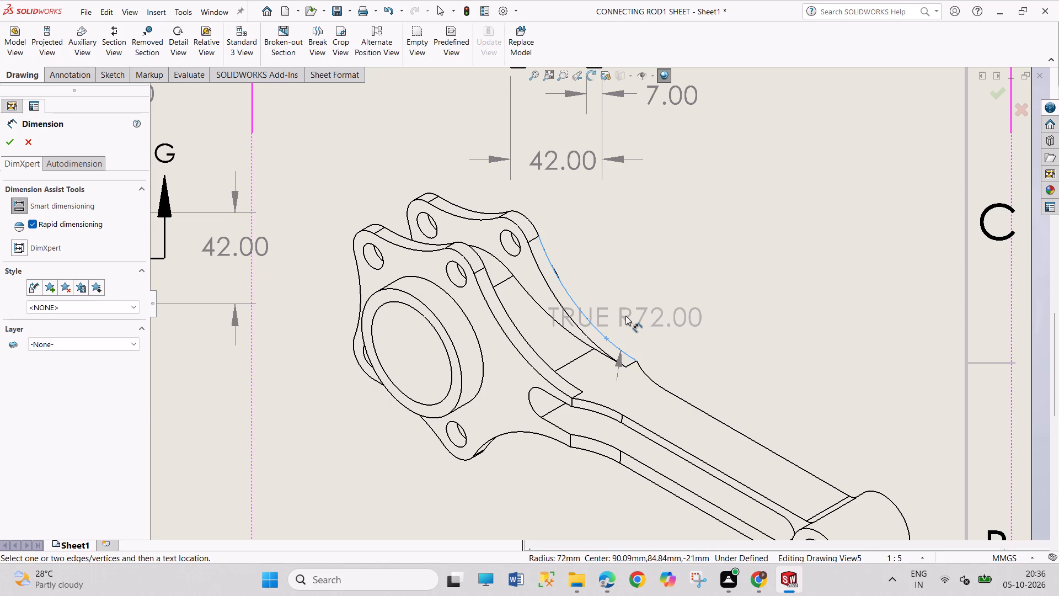
click(625, 316)
Dimension between the short neck arc and the rod's straight upper edge, placing the value above the rod.
click(647, 374)
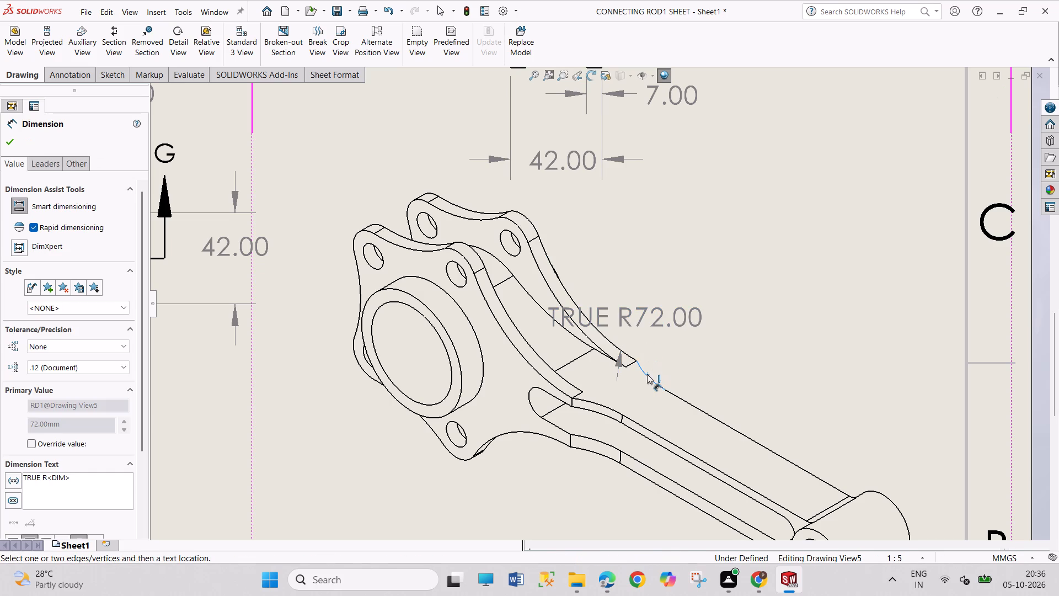
click(655, 383)
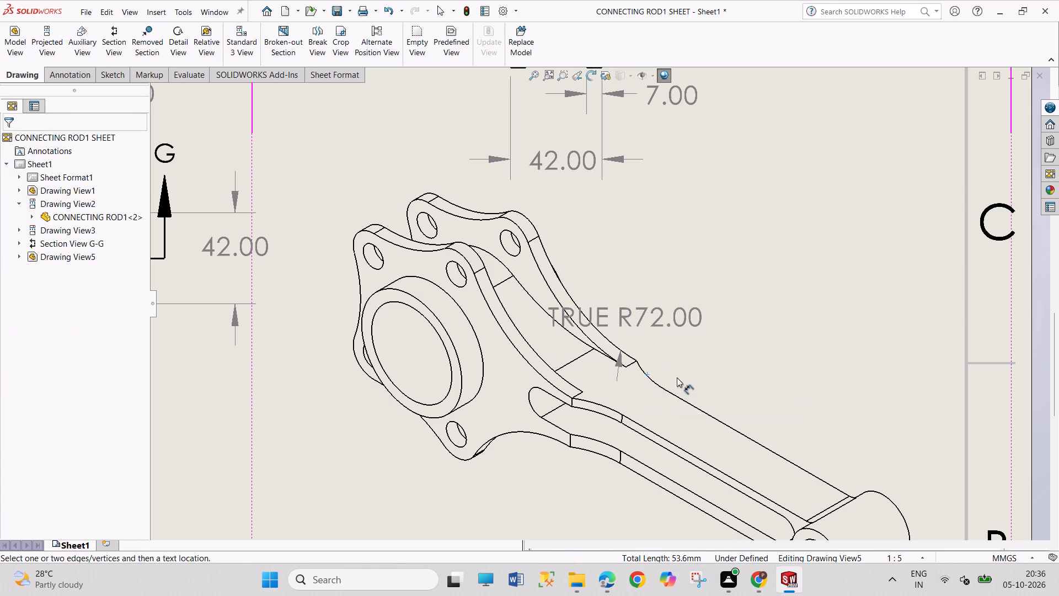
click(697, 409)
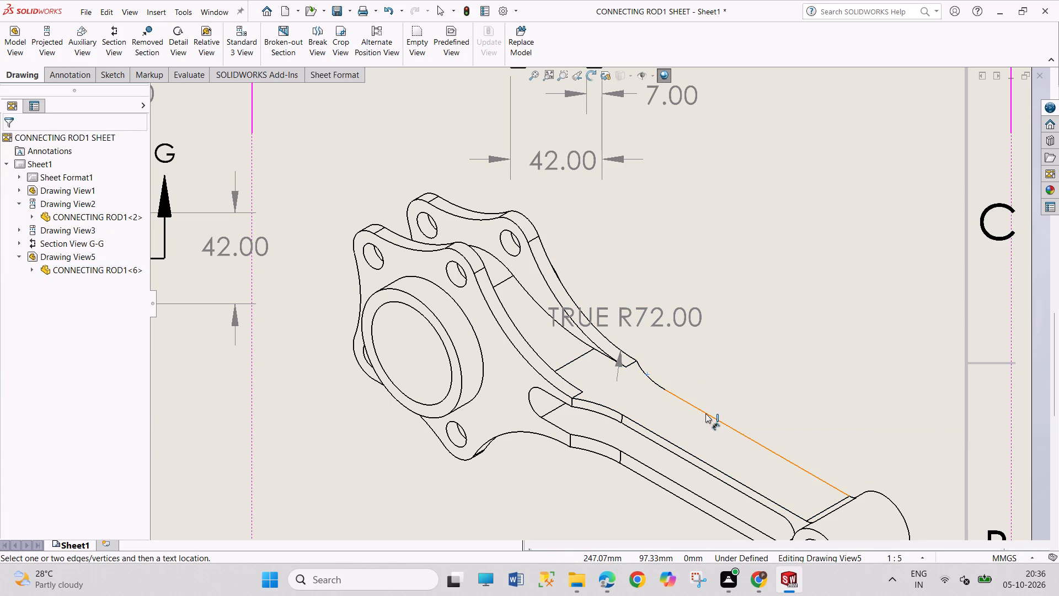
click(705, 413)
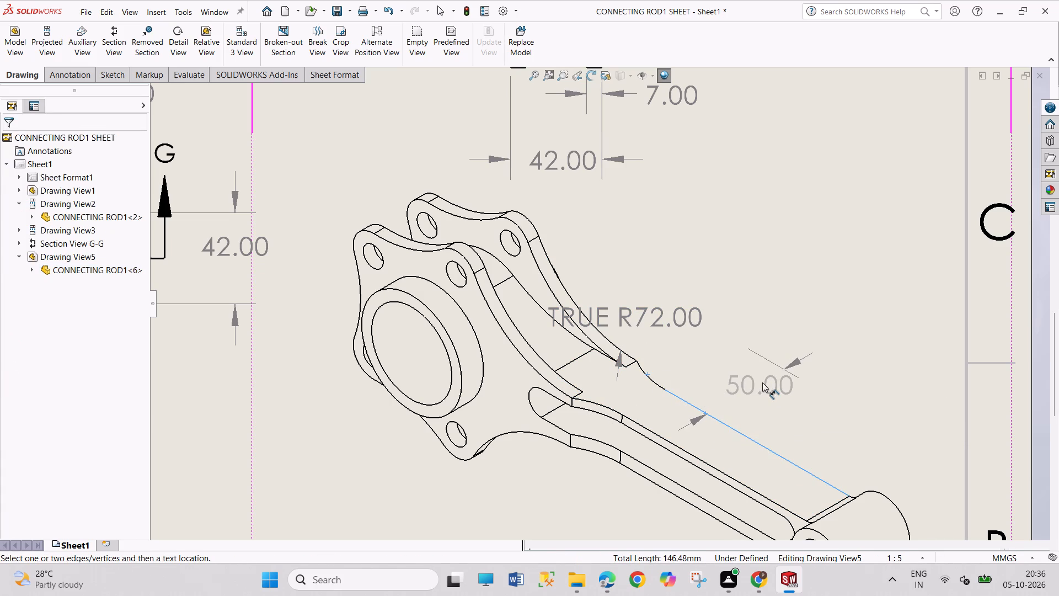
click(762, 382)
Dimension the radii of the front flange's lowest bolt hole and the rounded lug around it, placing both below the flange.
scroll(663, 388, up, 3)
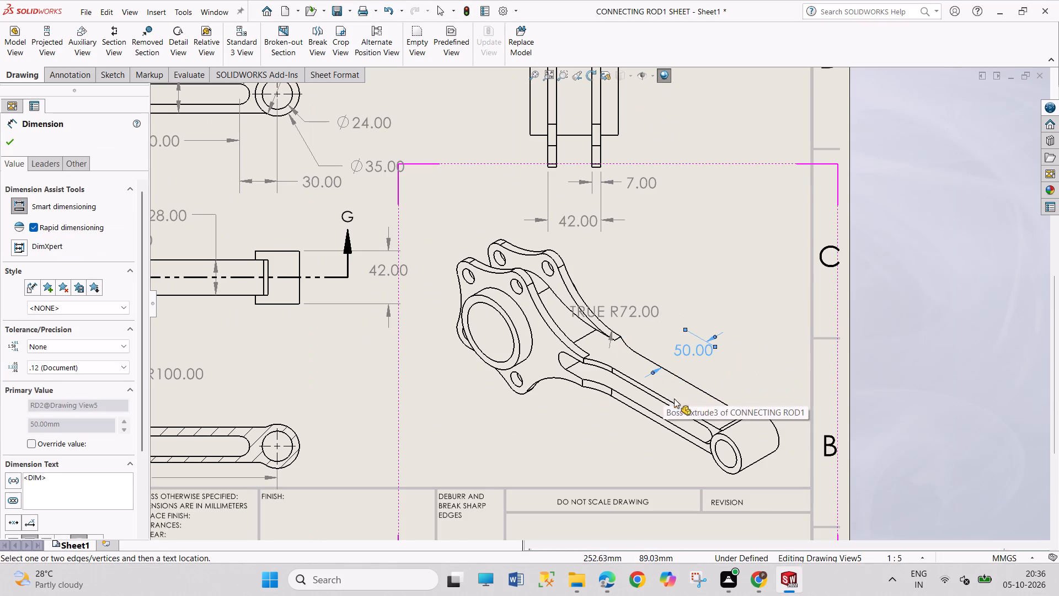
scroll(525, 392, down, 4)
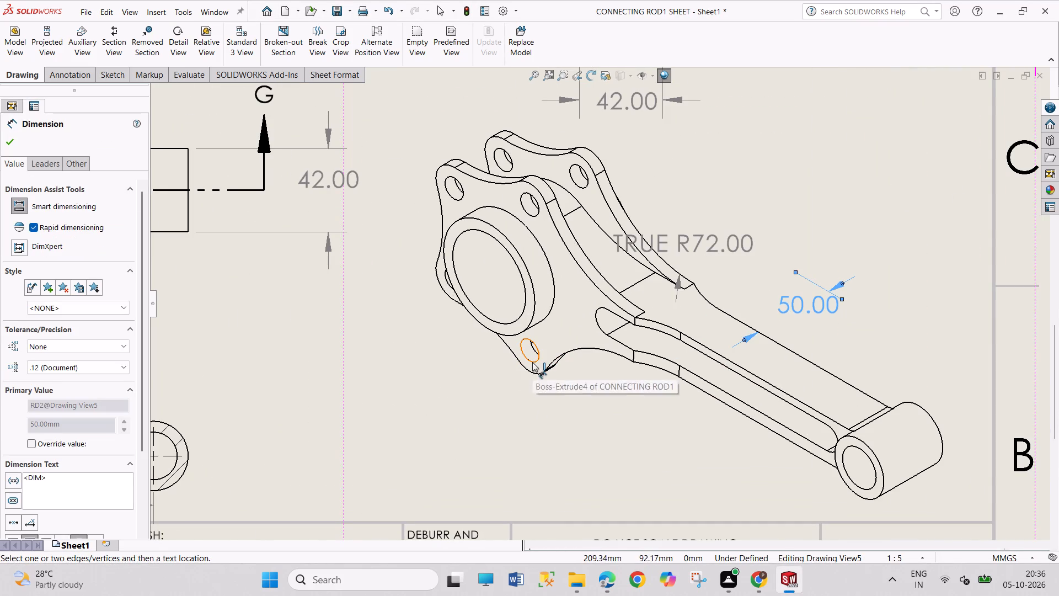
click(532, 362)
click(475, 426)
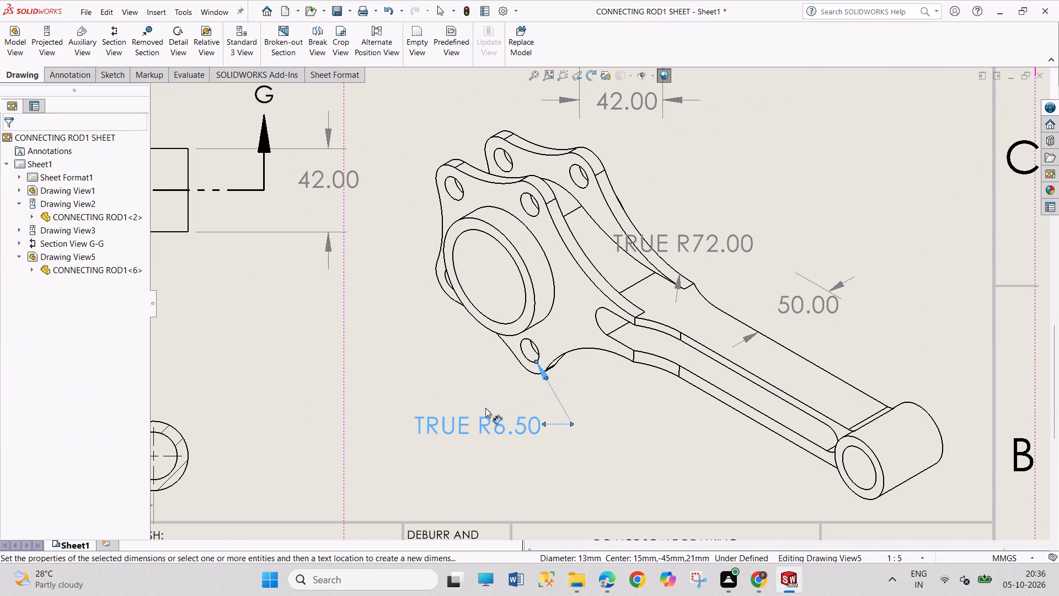
click(531, 372)
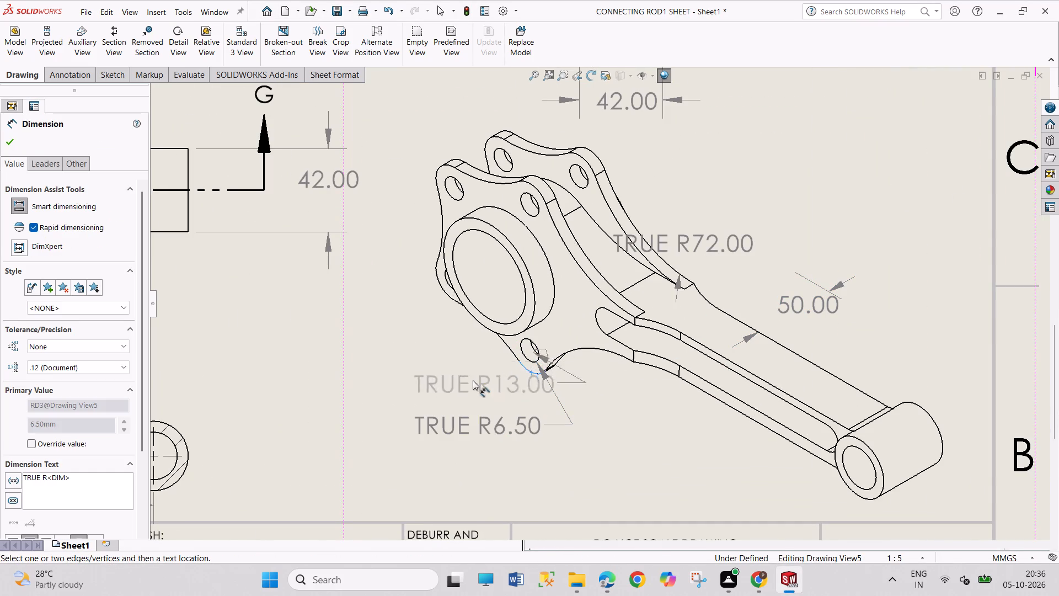
click(396, 384)
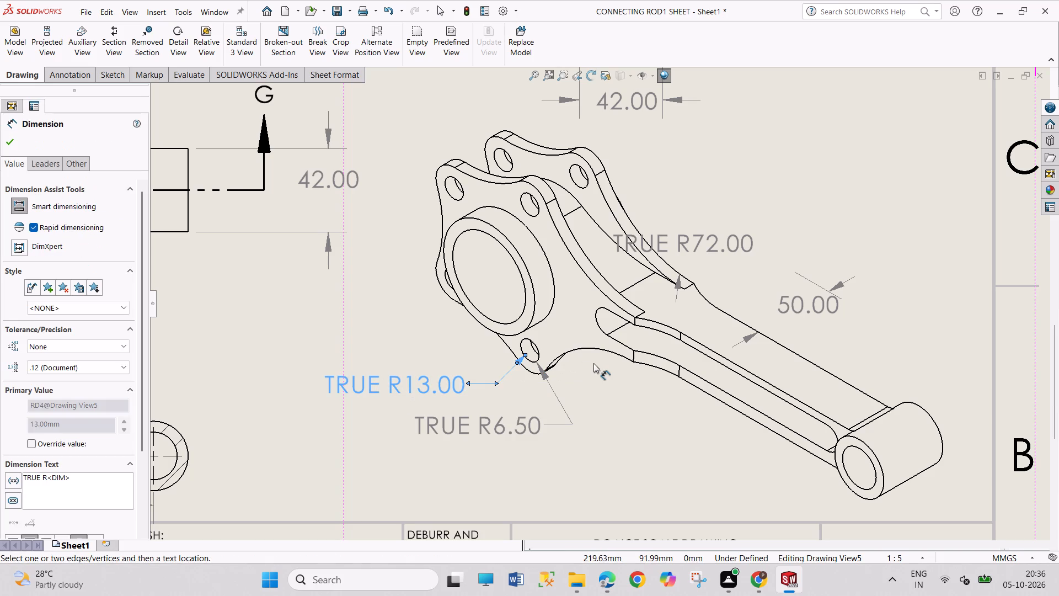
Dimension the radii of the large boss's inner and outer circular edges, placing both beside the big end.
click(508, 324)
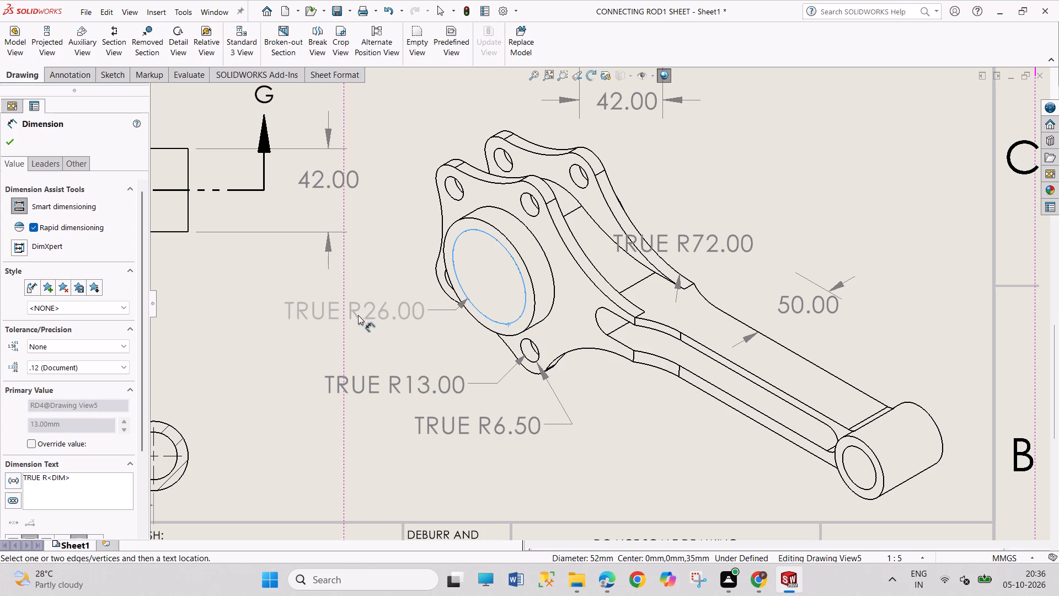
click(354, 321)
click(478, 322)
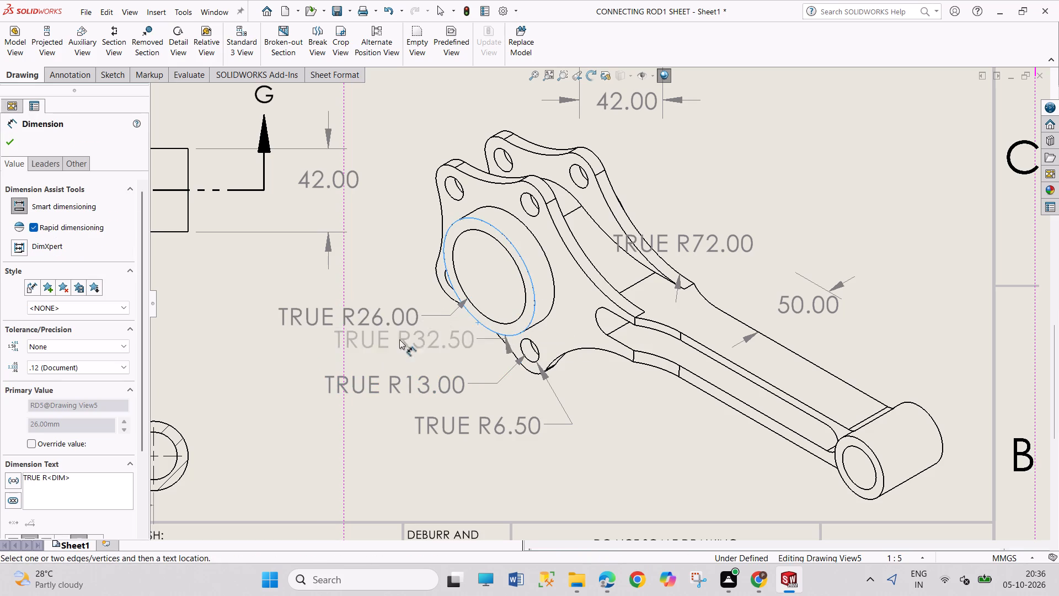
click(338, 348)
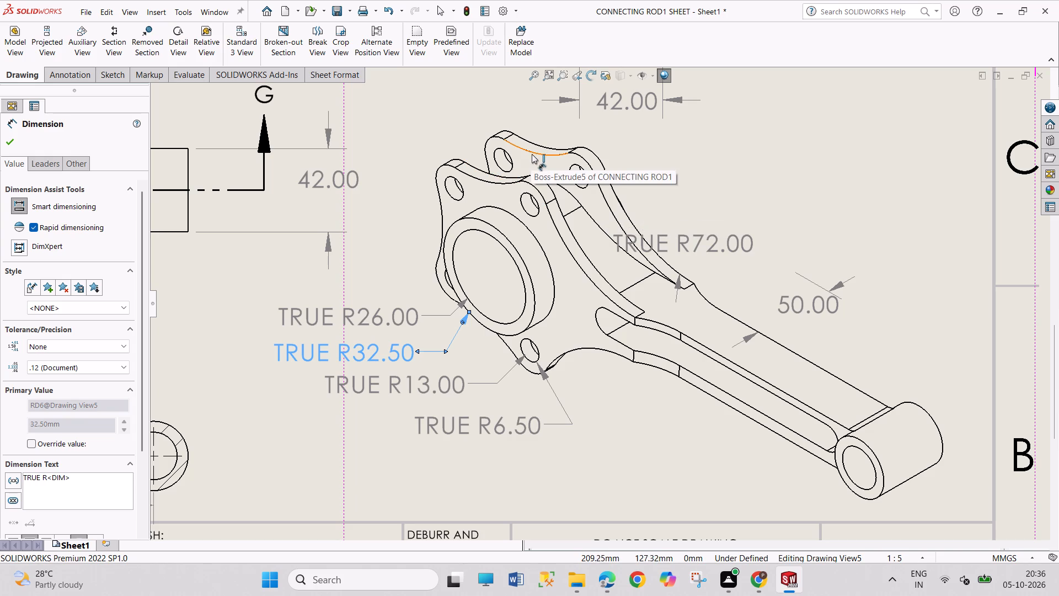
Dimension the radii of the small end's hole and outer circular edge, placing both beneath the rod.
scroll(825, 412, up, 3)
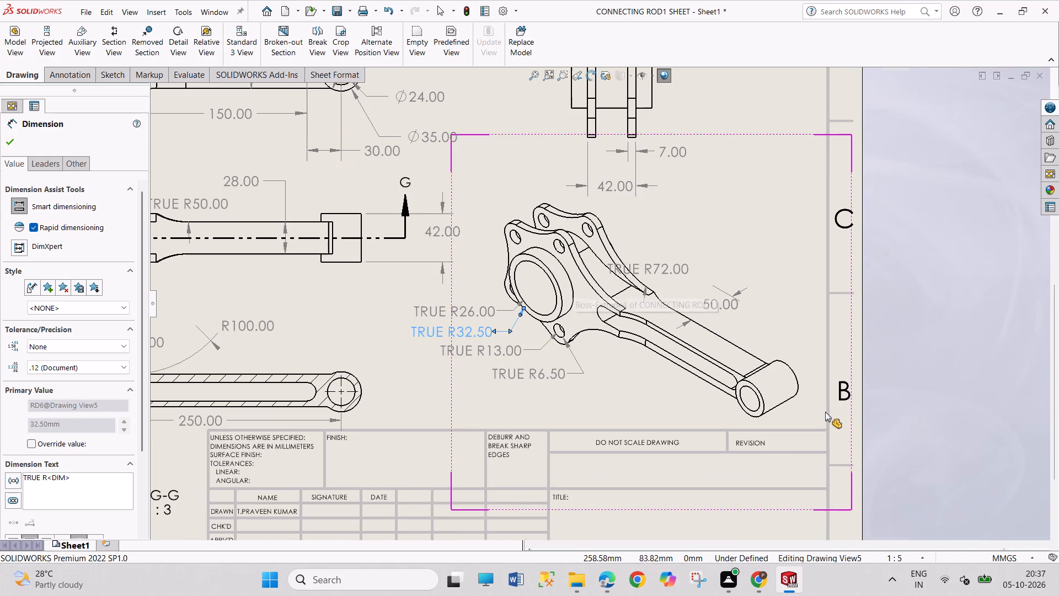
scroll(793, 421, down, 3)
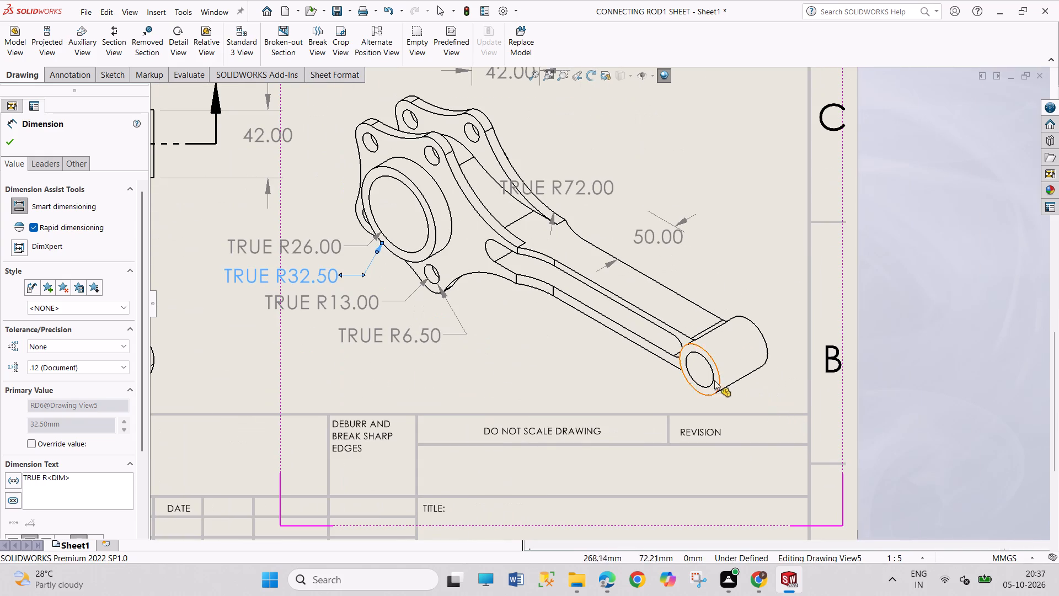
click(705, 387)
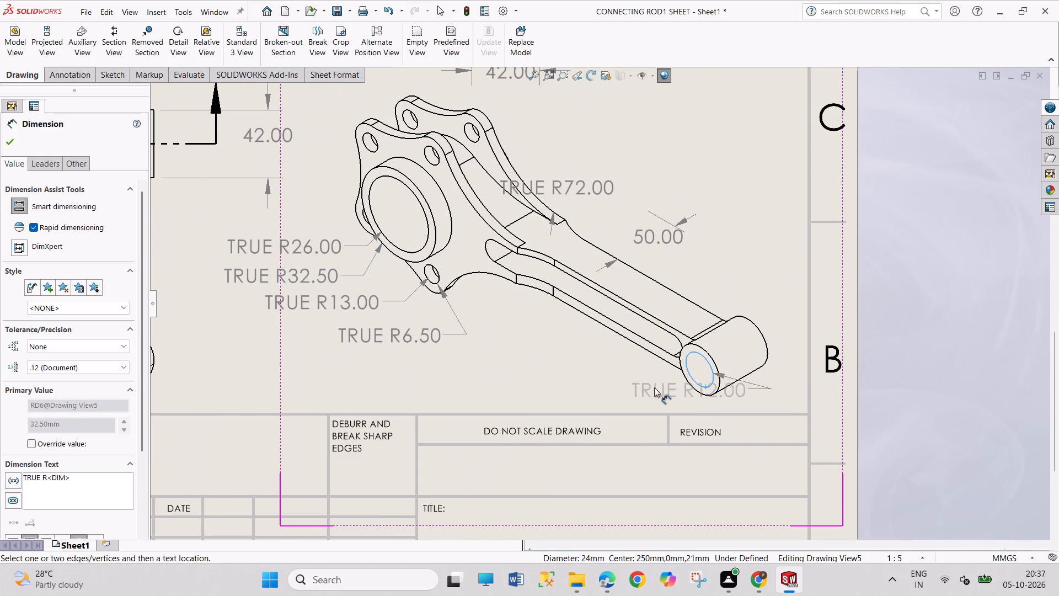
click(534, 368)
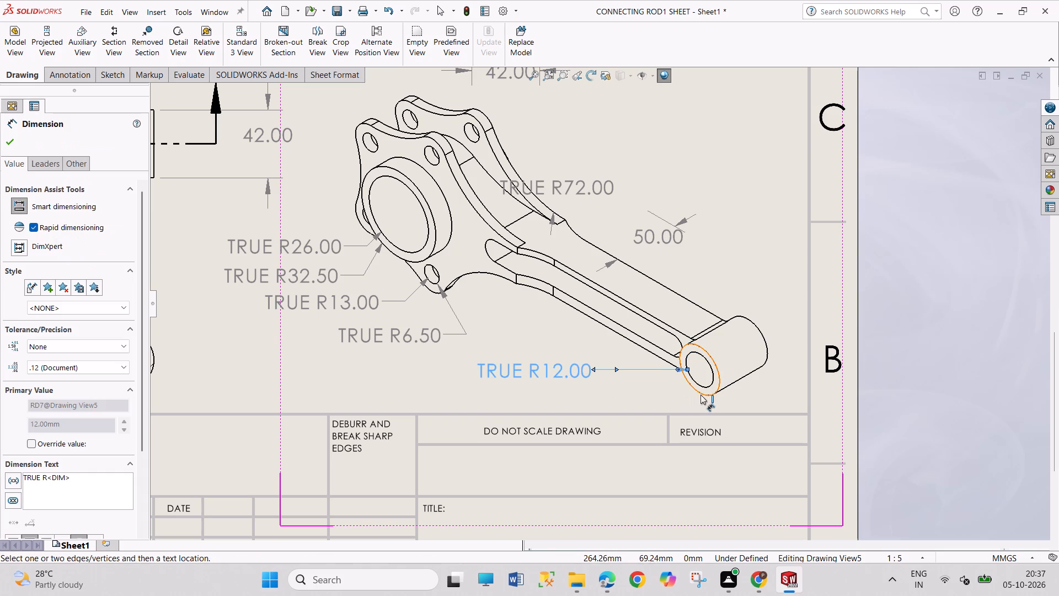
click(701, 394)
click(516, 393)
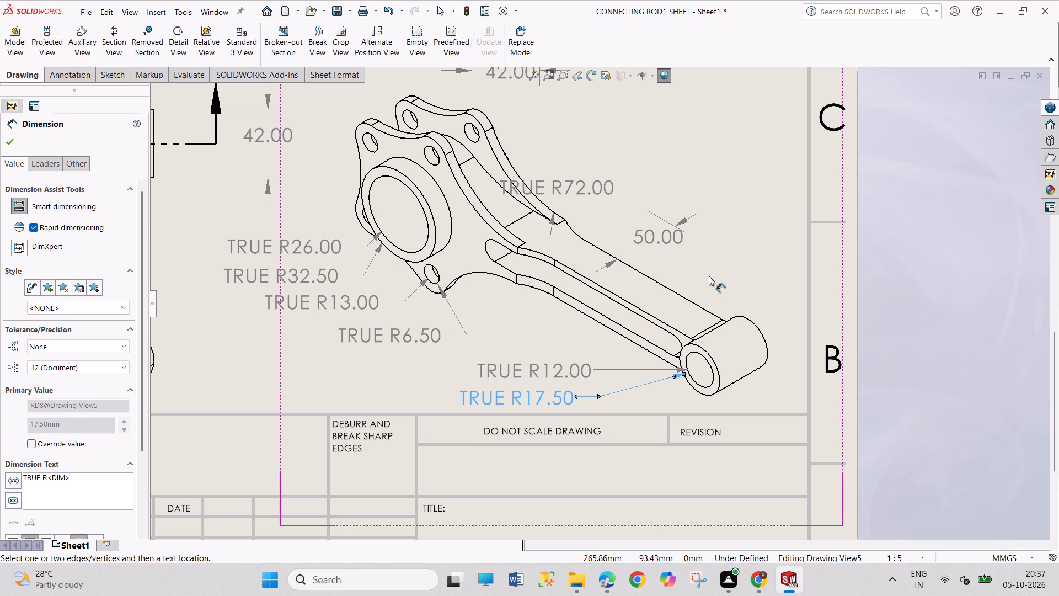
right_click(732, 240)
click(743, 288)
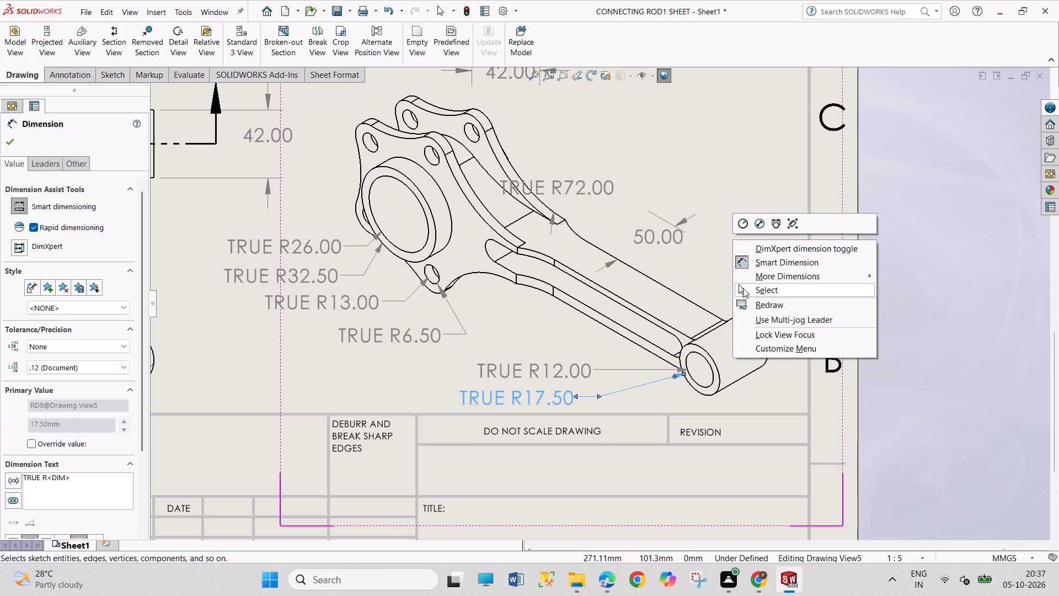
Move the TRUE R72.00 dimension off the flange into the clear space above the rod.
drag(602, 191, 652, 156)
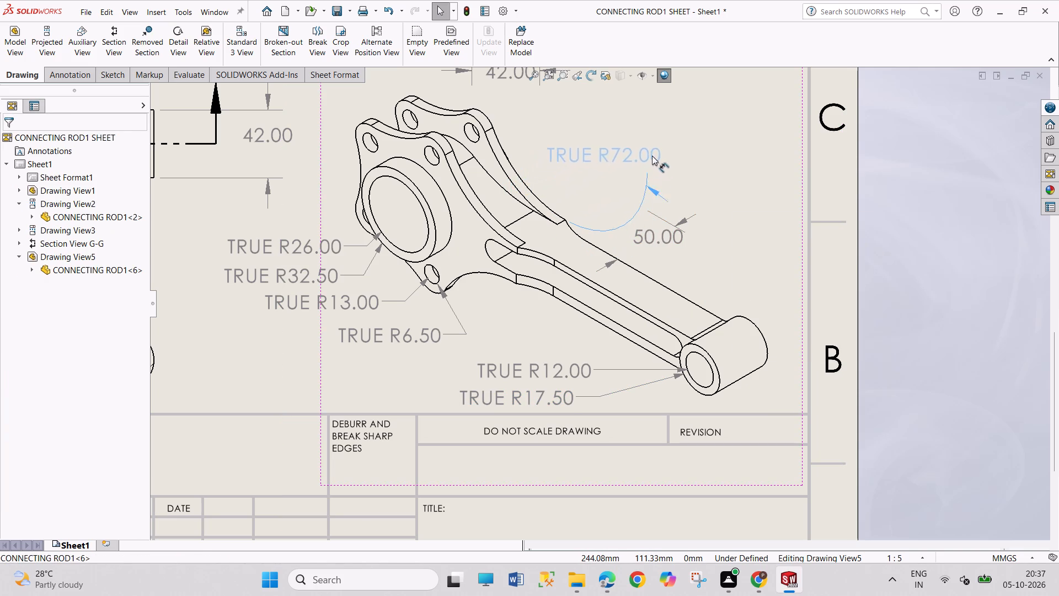
Reposition the TRUE R72.00 dimension in the clear space above the rod, clear of the flange and above the 50.00 dimension.
drag(652, 156, 668, 145)
drag(640, 135, 577, 167)
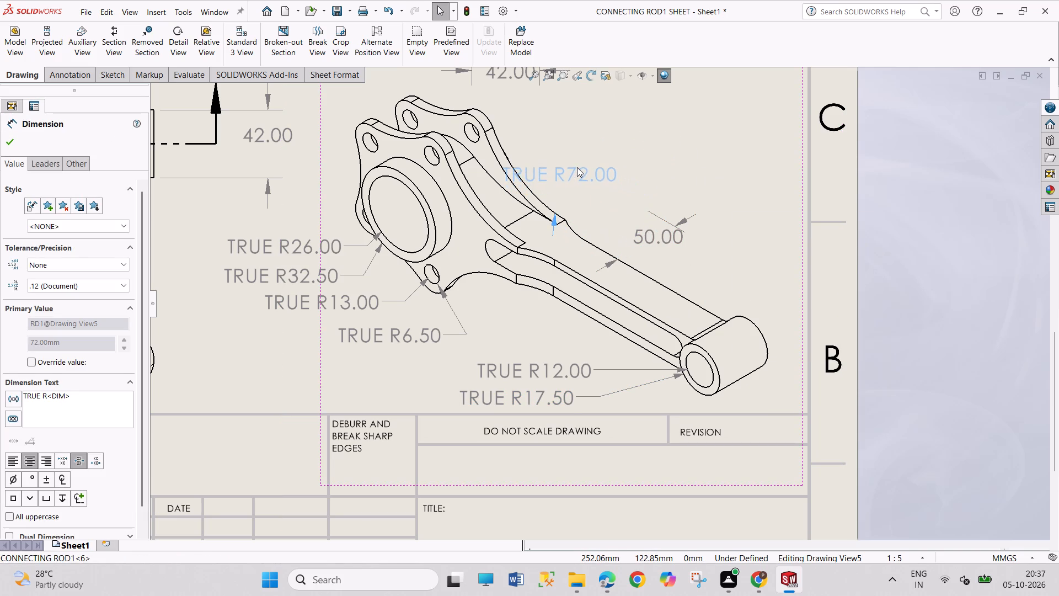
drag(577, 167, 584, 146)
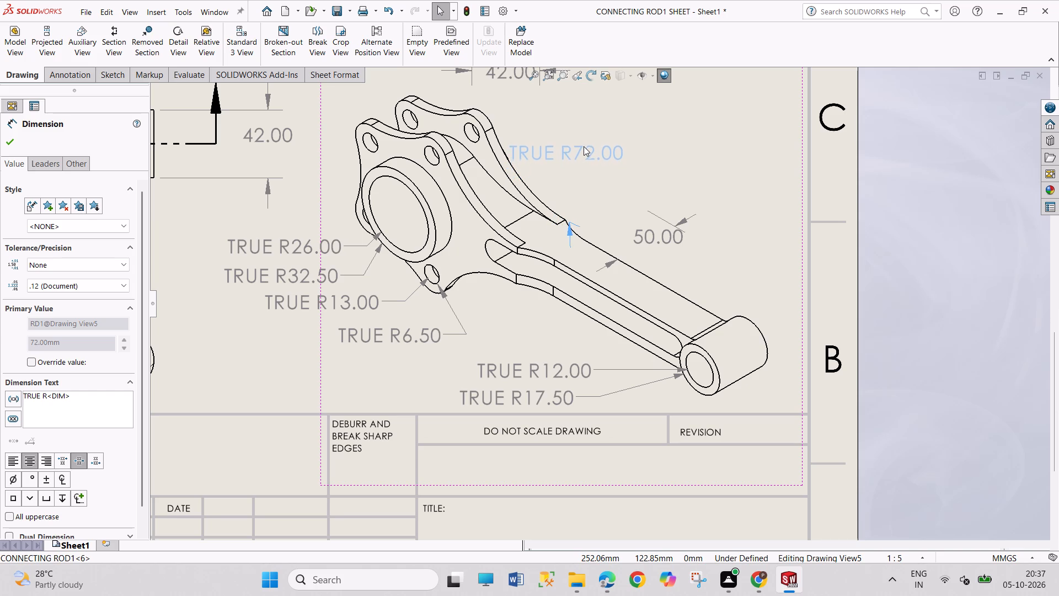
drag(584, 146, 582, 137)
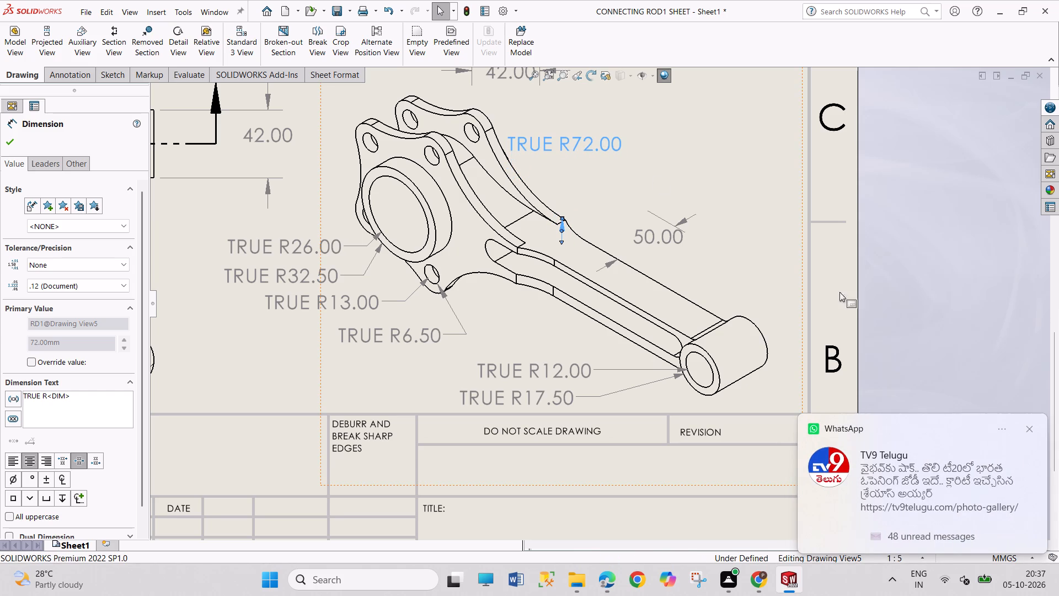
click(1028, 430)
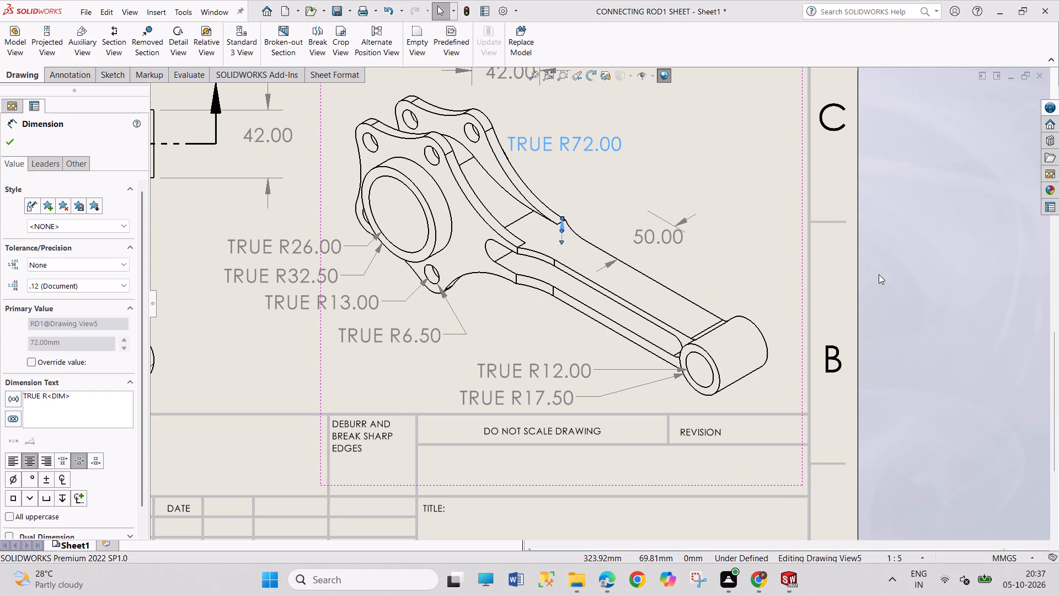
drag(592, 150, 601, 182)
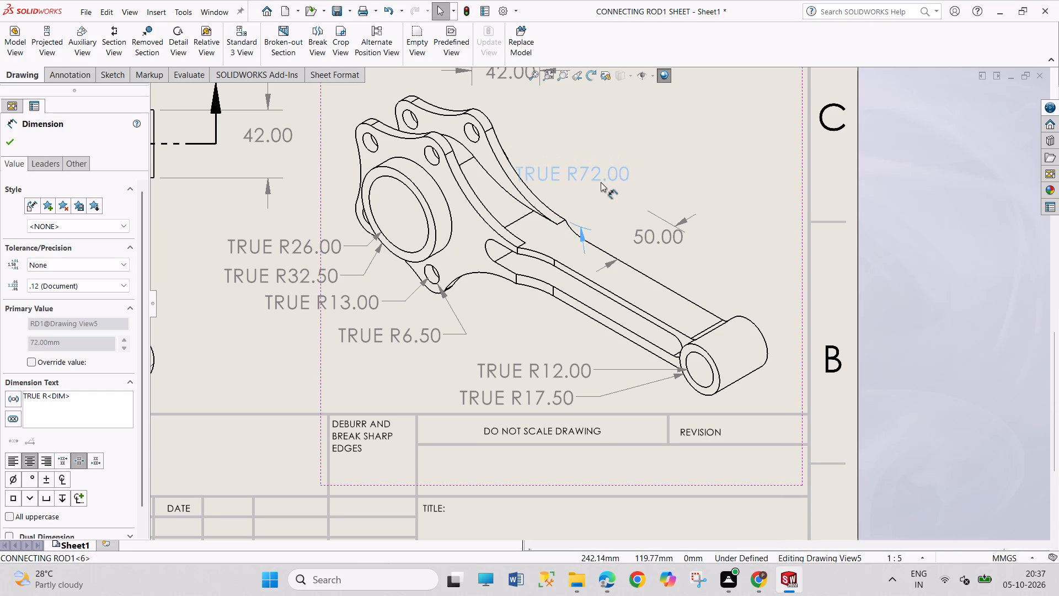
drag(601, 182, 671, 160)
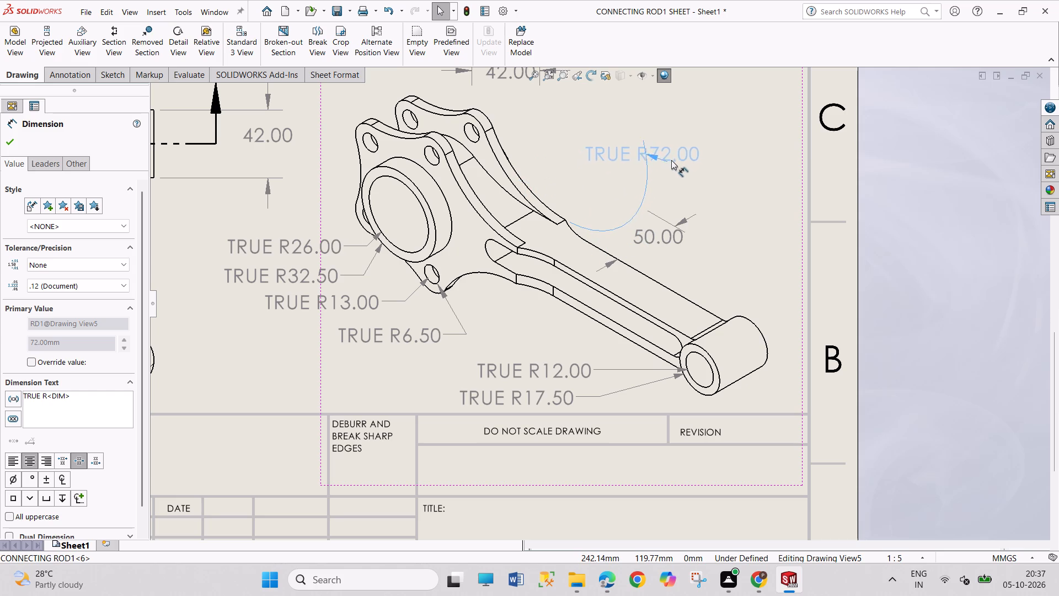
drag(671, 160, 690, 159)
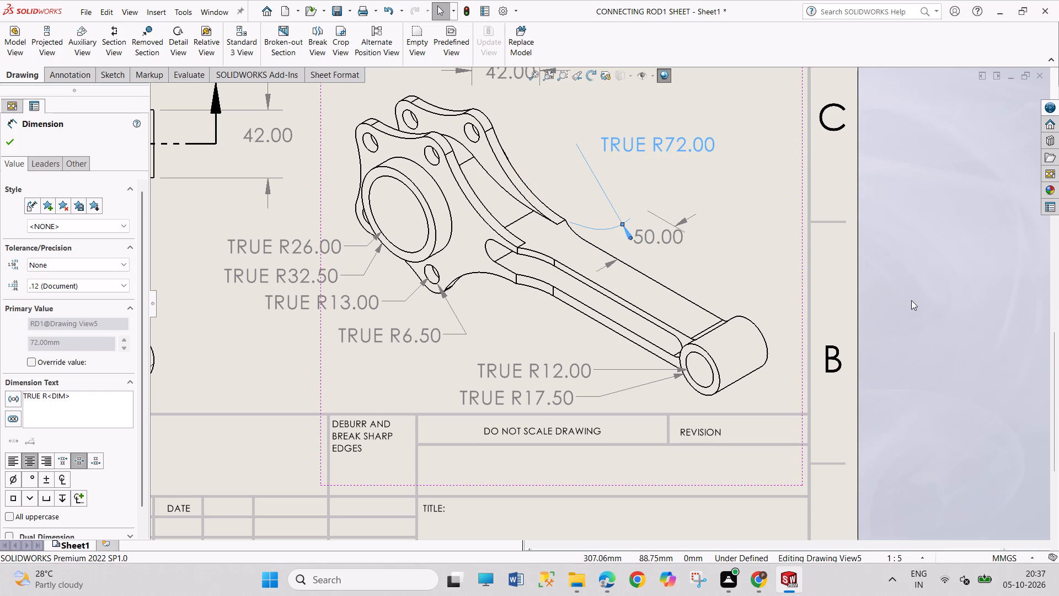
click(911, 300)
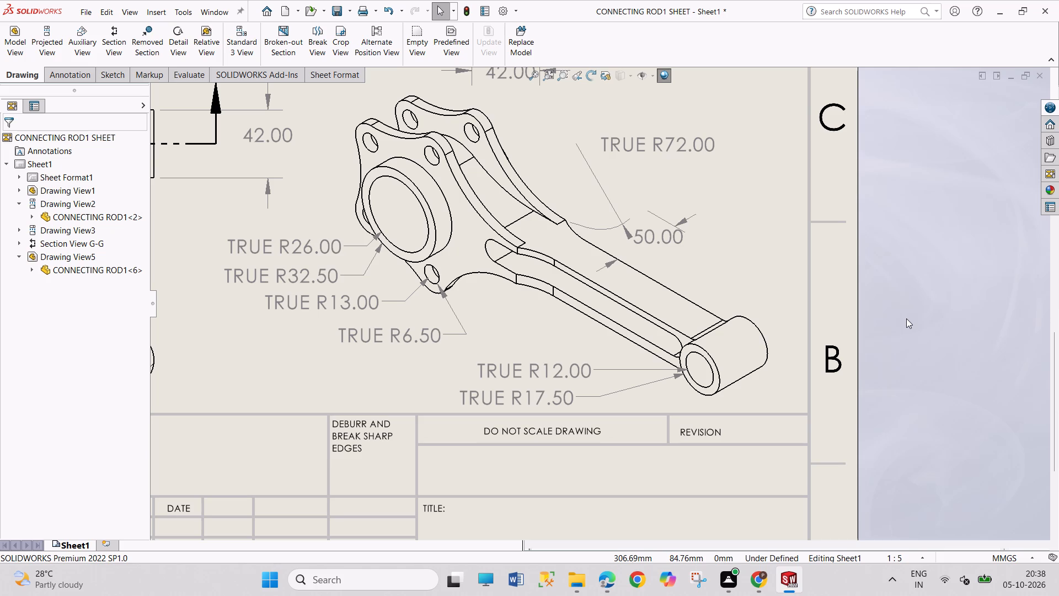
Dimension the radius of the small fillet where the shank's upper edge meets the small end, placing it above the small end.
right_drag(908, 326, 904, 280)
right_drag(904, 280, 914, 222)
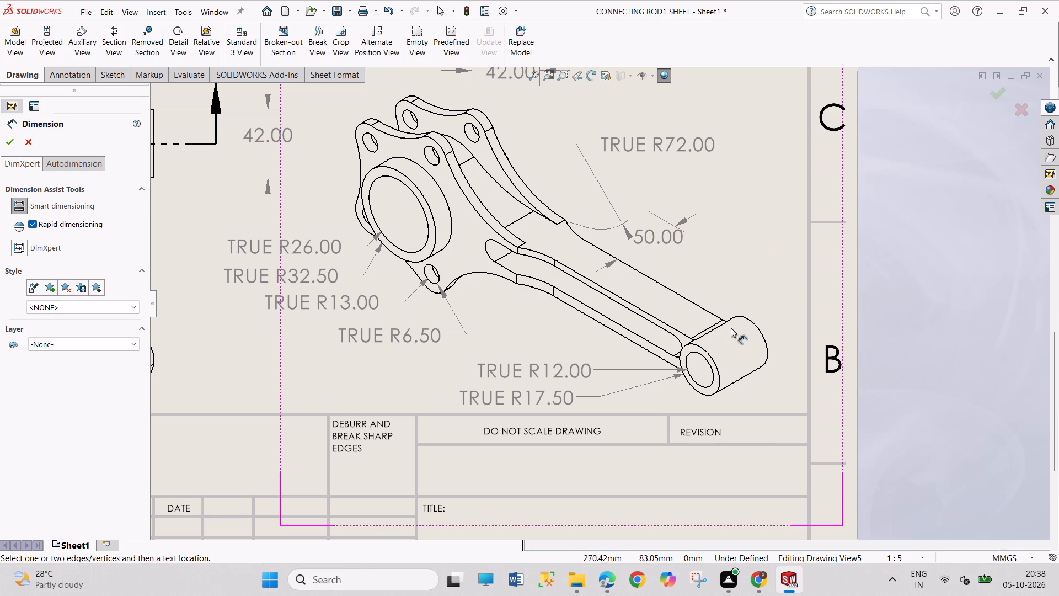
scroll(731, 328, down, 9)
scroll(680, 313, down, 4)
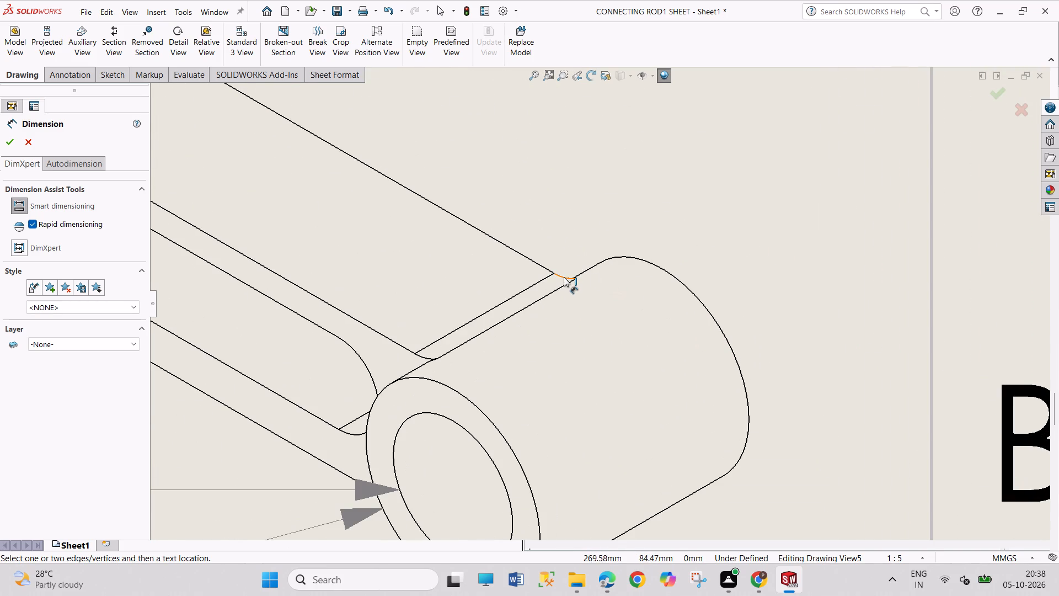
click(564, 277)
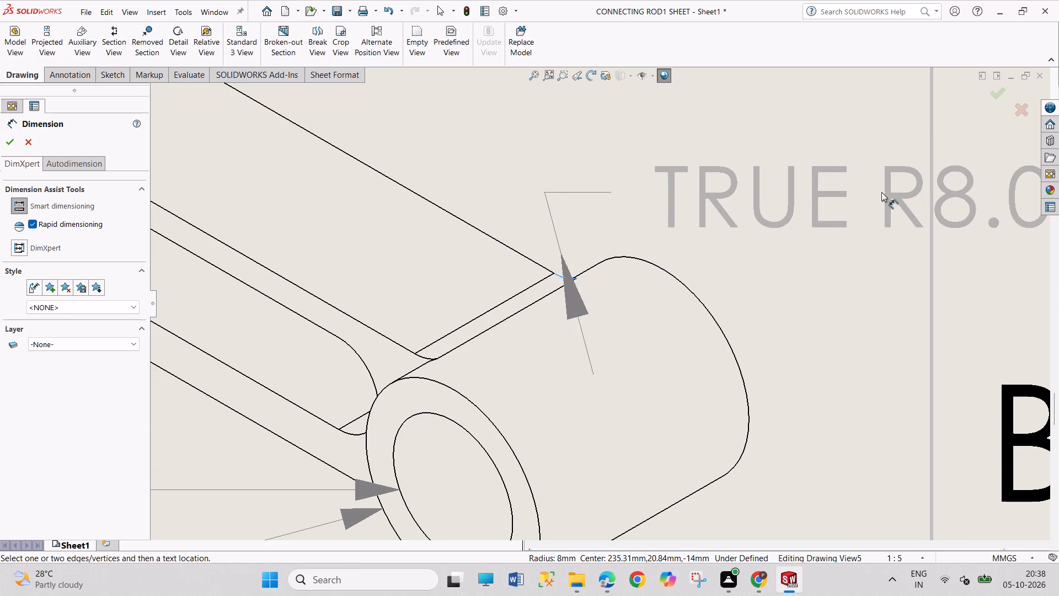
click(881, 192)
right_click(859, 302)
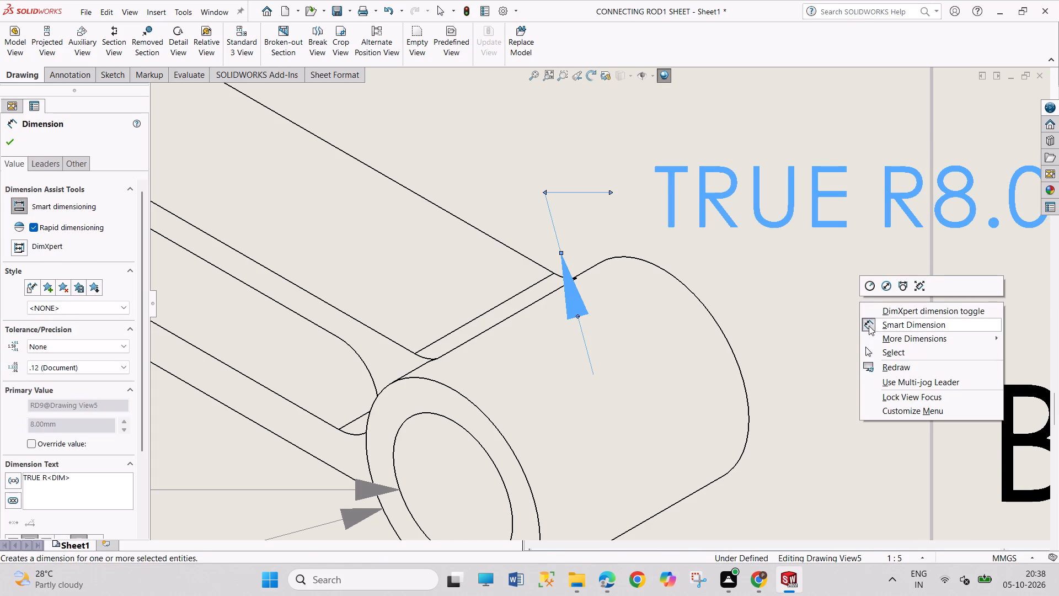
click(869, 354)
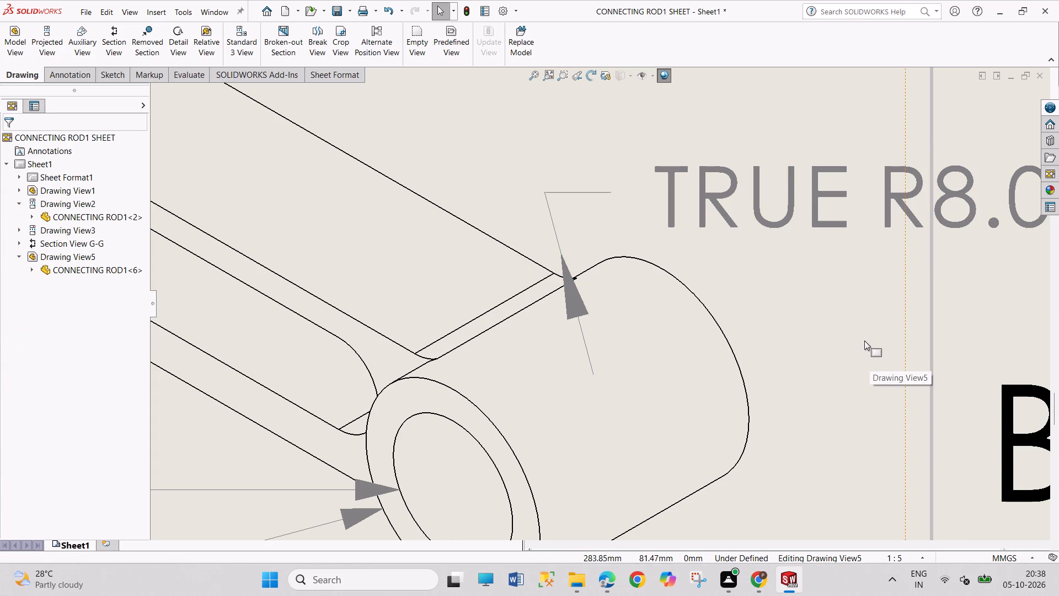
Move the TRUE R8.00 dimension closer to its fillet, into the clear space between the 50.00 dimension and the small end.
scroll(864, 340, up, 5)
drag(718, 267, 640, 225)
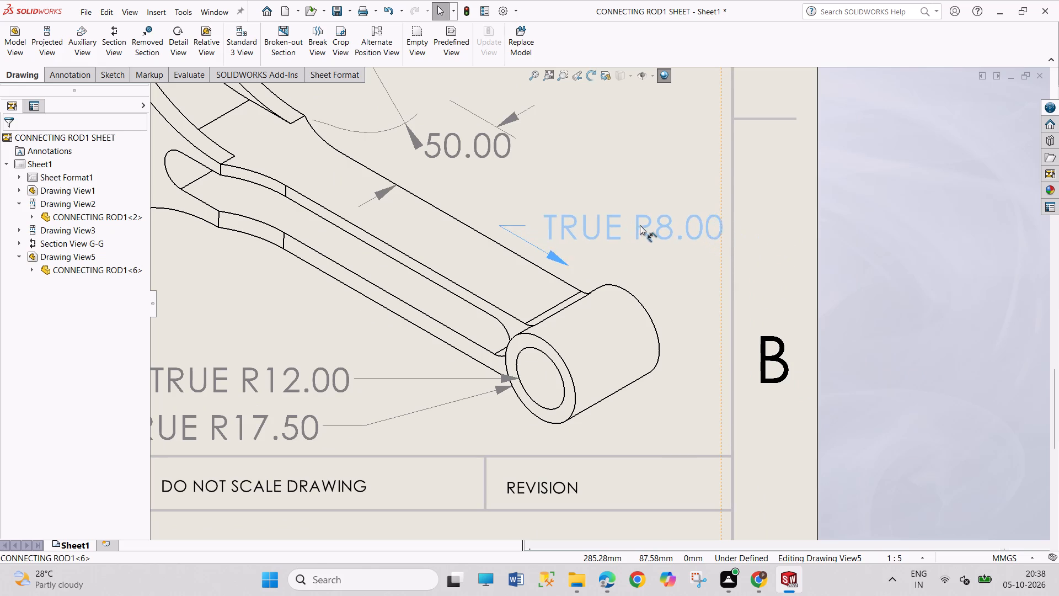
drag(640, 225, 627, 220)
click(844, 289)
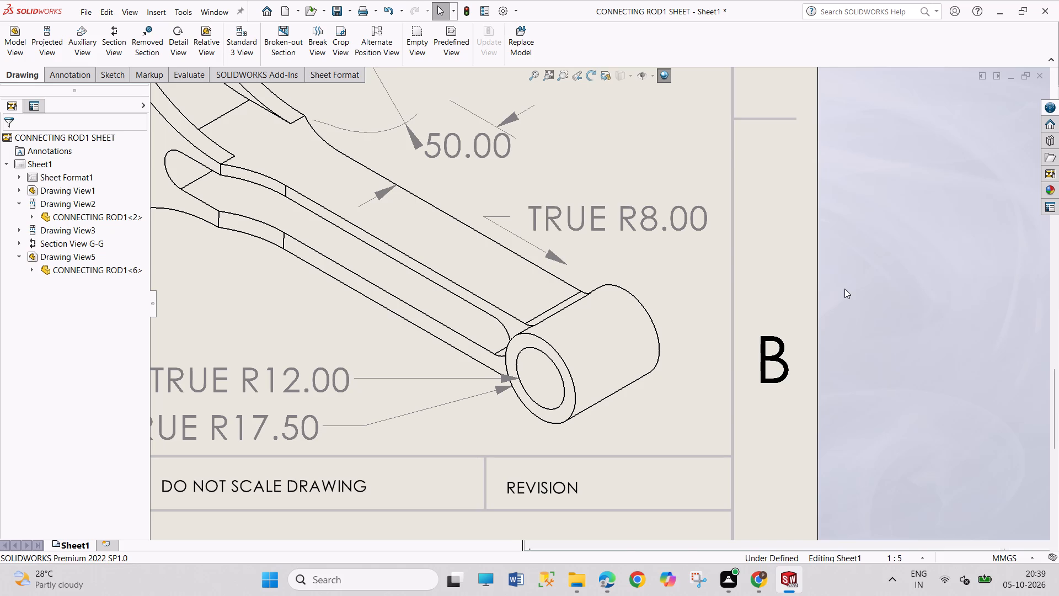
drag(598, 215, 703, 321)
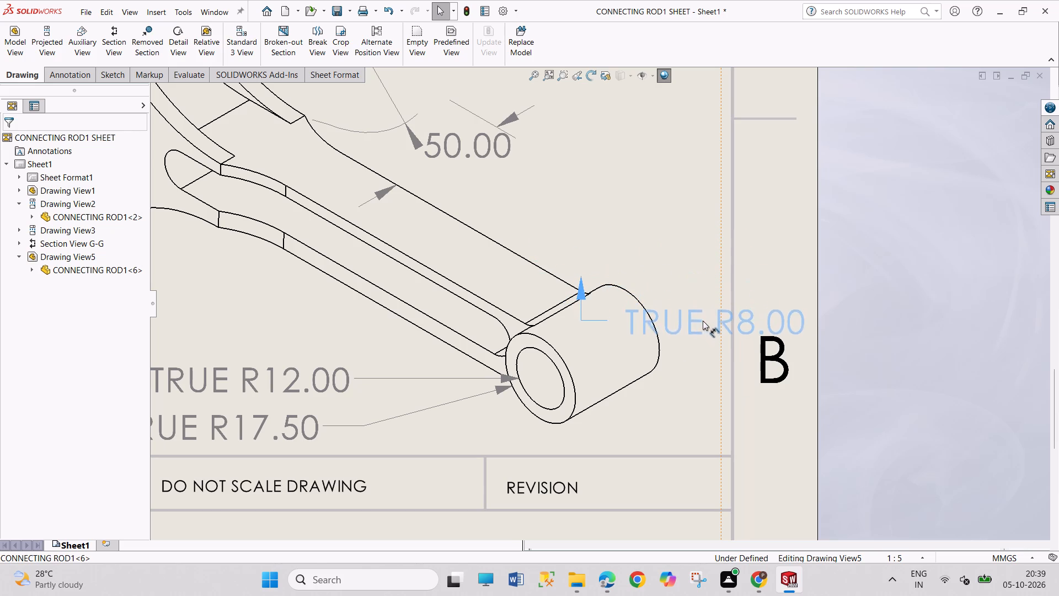
drag(703, 321, 624, 249)
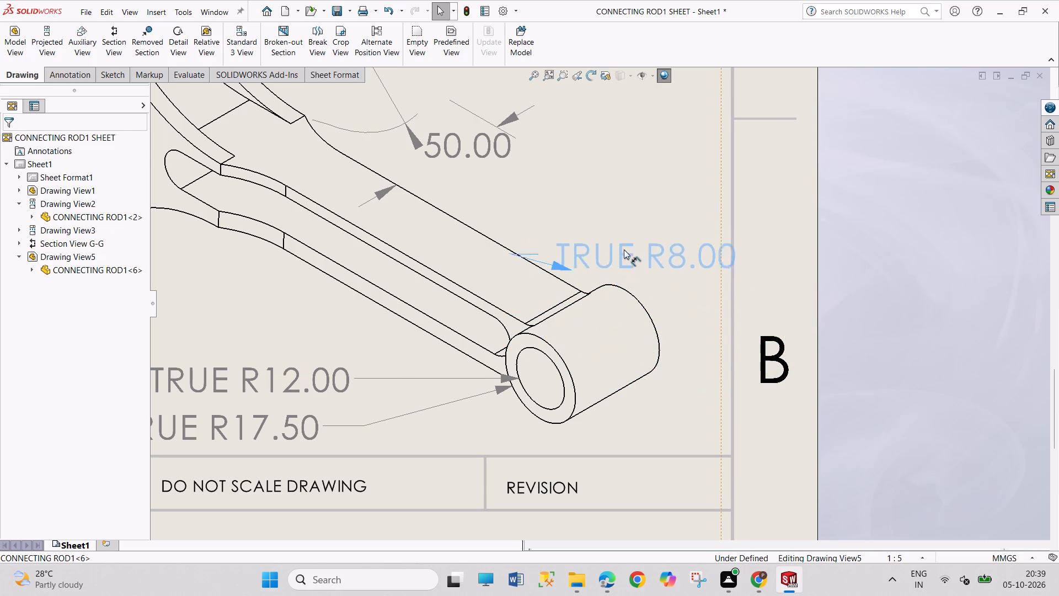
drag(624, 249, 626, 172)
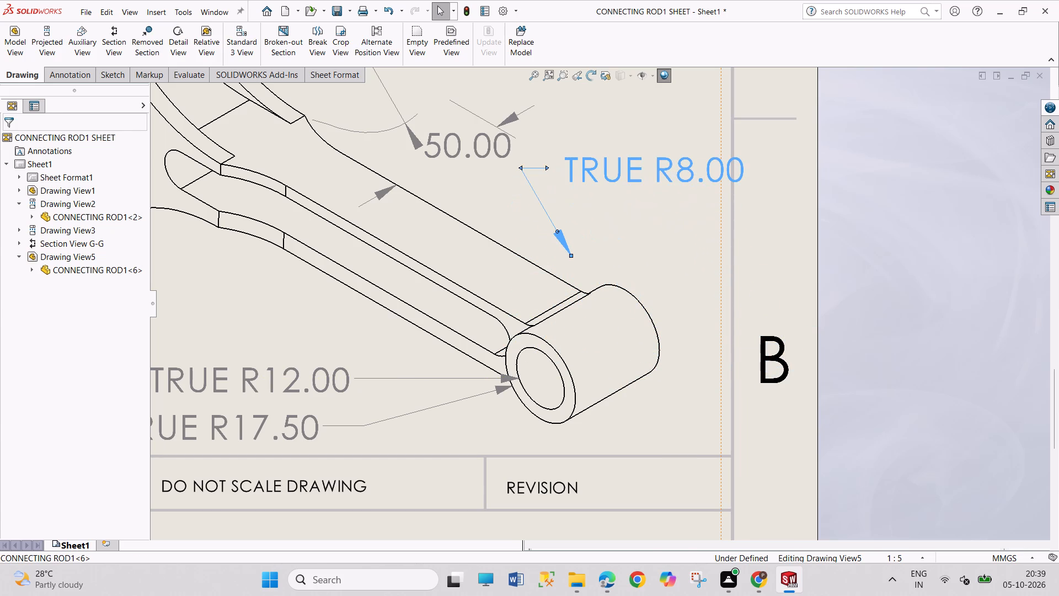
click(644, 262)
scroll(644, 262, up, 3)
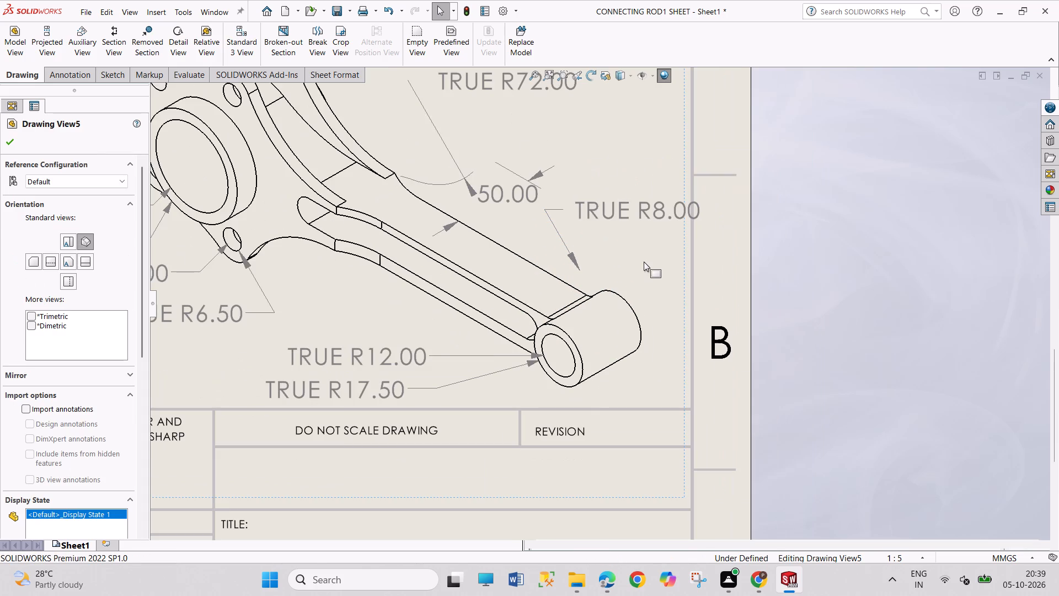
drag(648, 229, 632, 235)
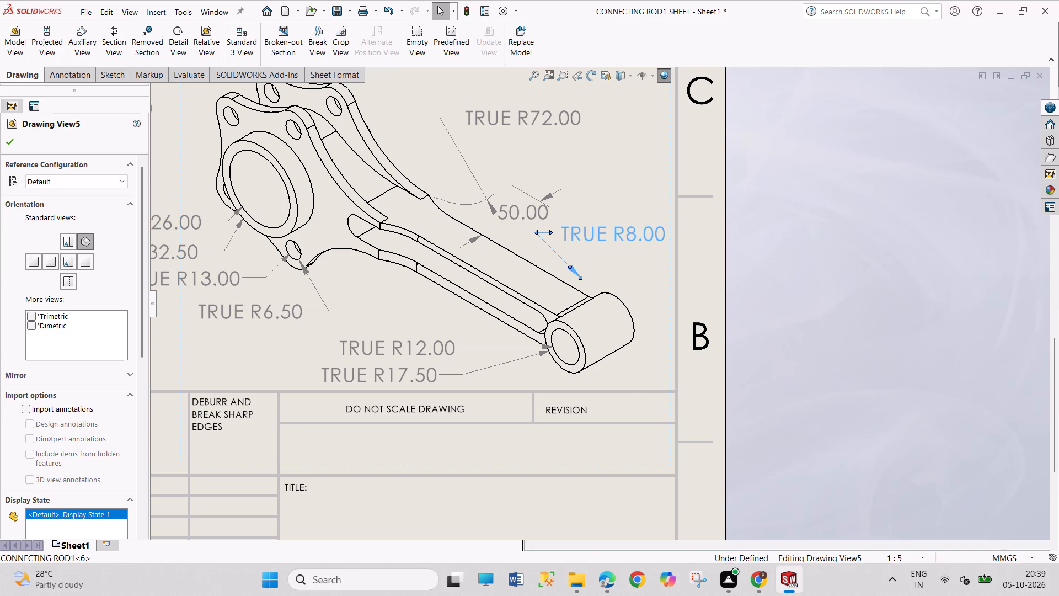
Dimension the distance between the two rounded ends of the shank's slot, placing it below the shank.
scroll(357, 221, down, 3)
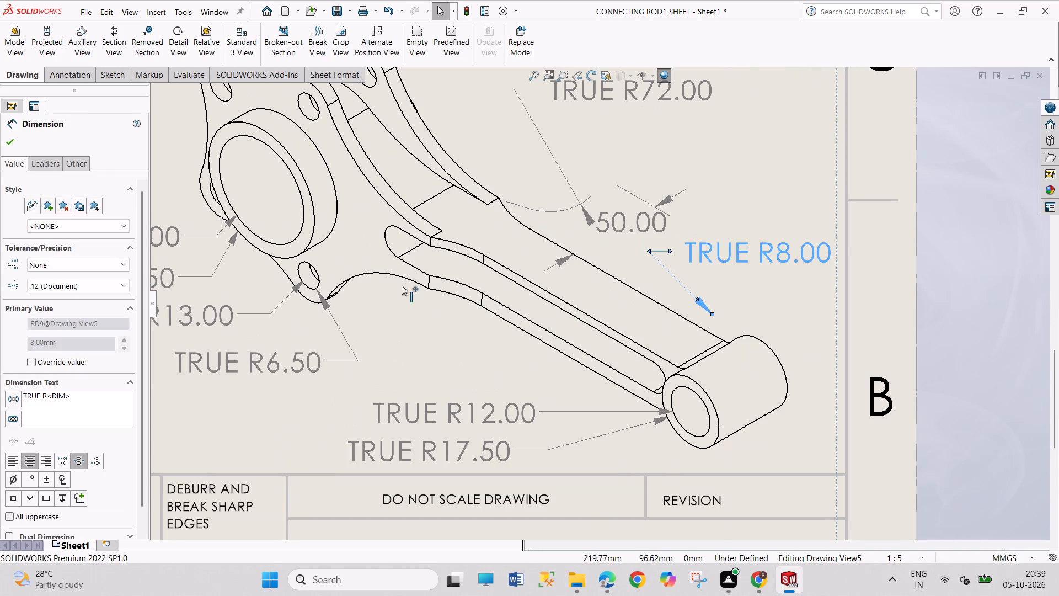
right_drag(418, 347, 408, 296)
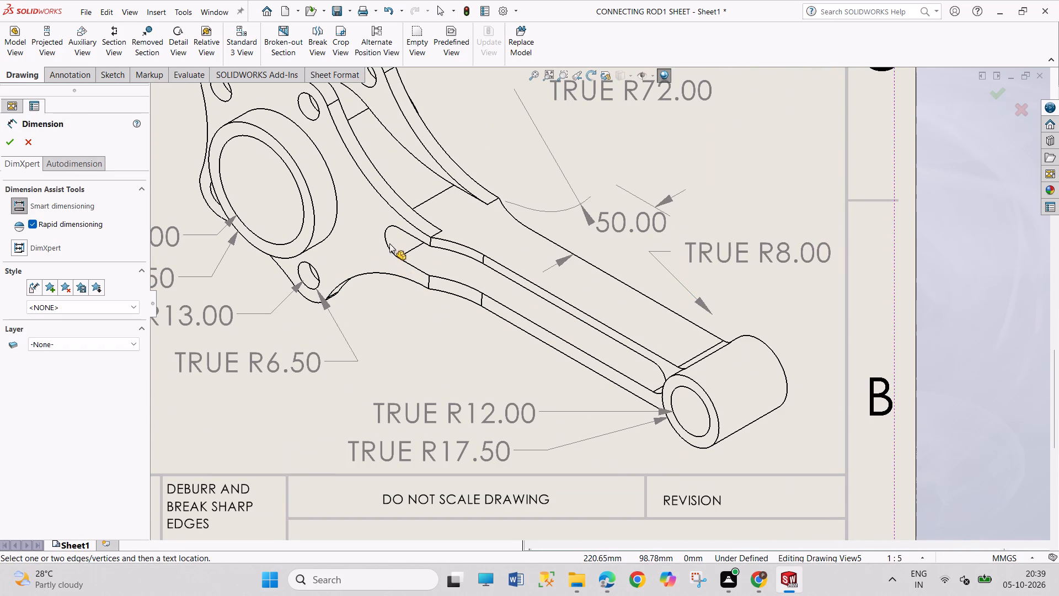
right_drag(400, 343, 387, 257)
right_drag(383, 354, 381, 353)
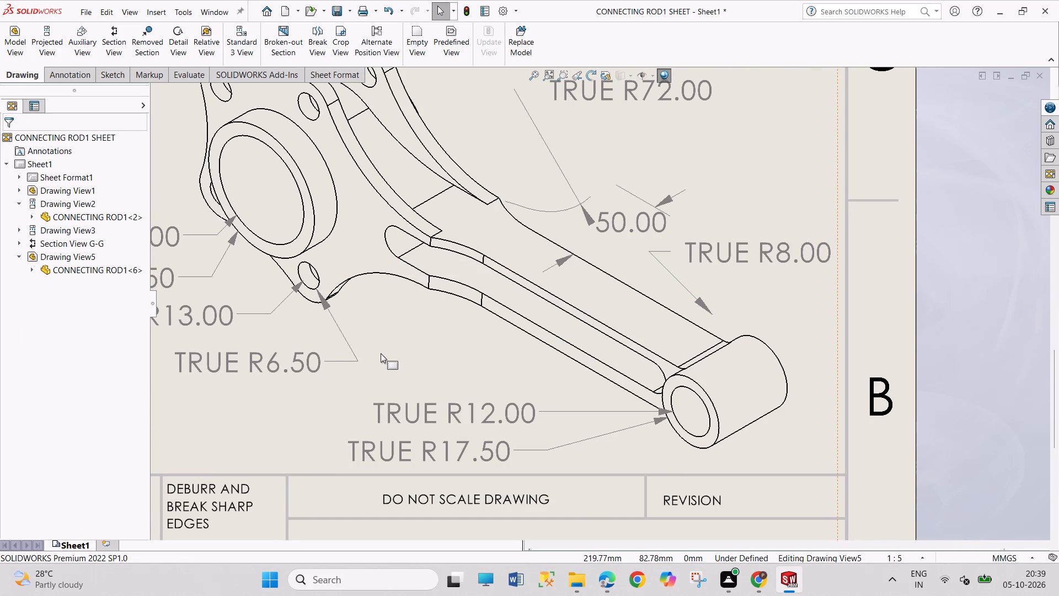
right_drag(381, 353, 379, 290)
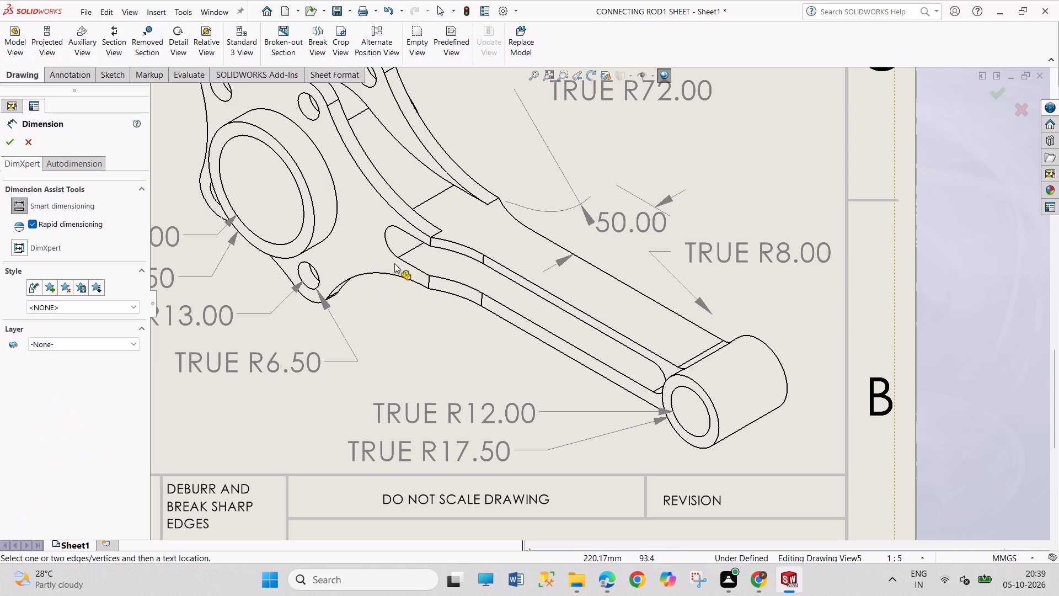
click(384, 236)
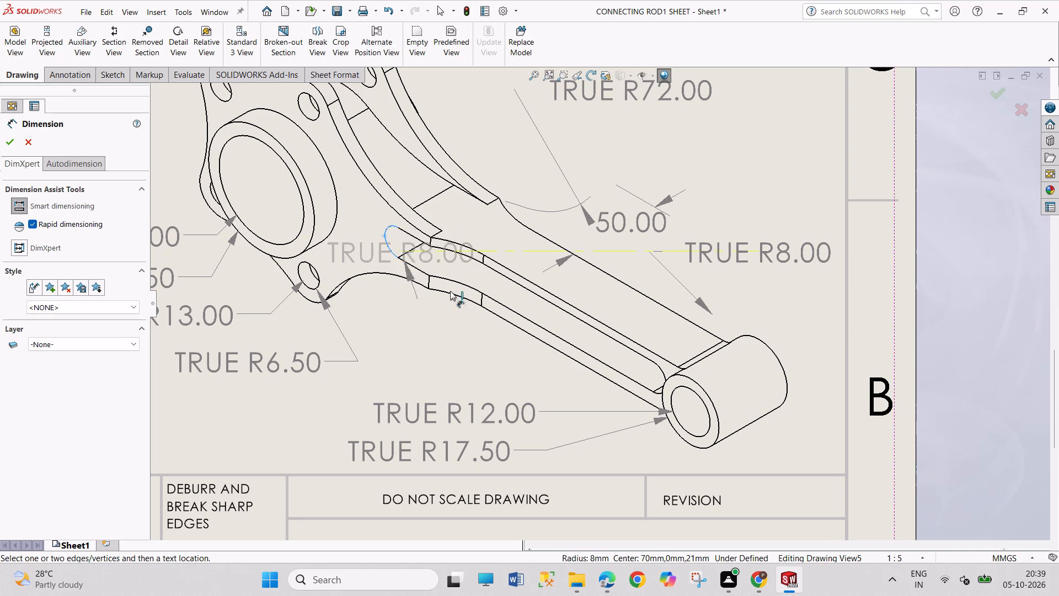
click(664, 376)
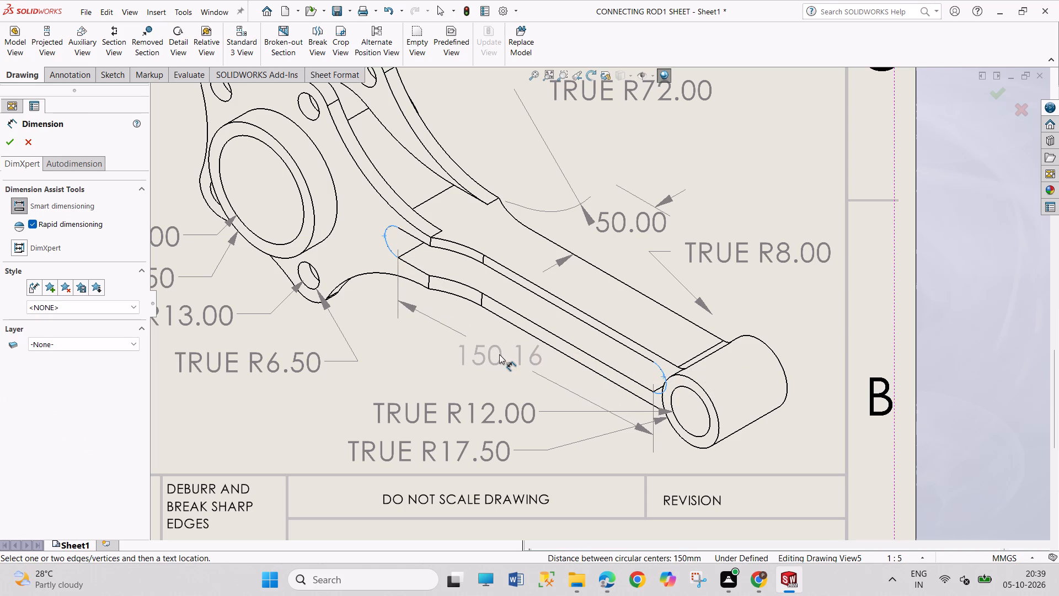
click(499, 354)
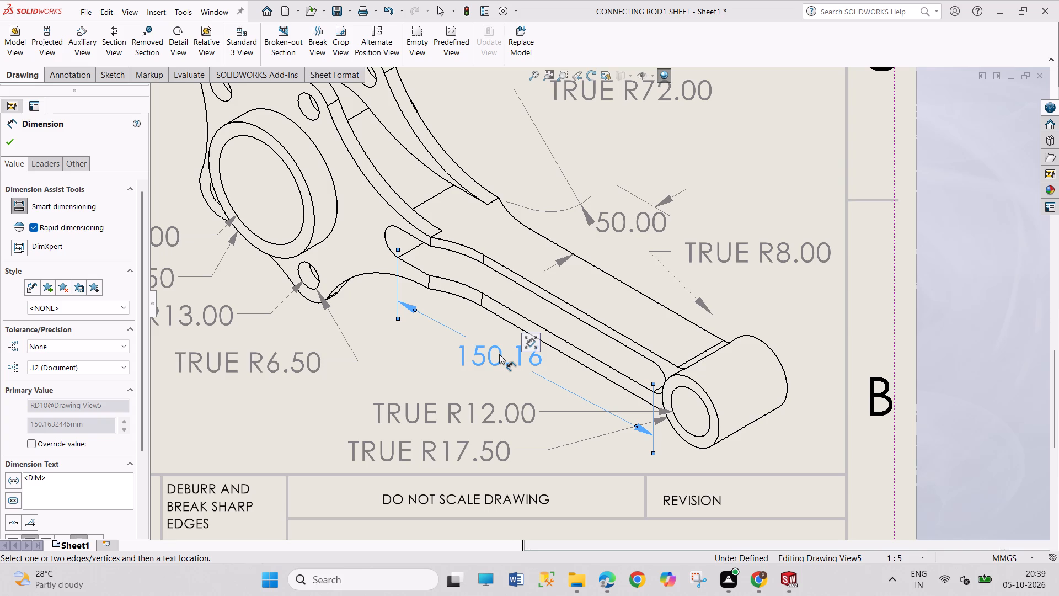
Dimension the slot's width between its two long straight edges, placing the text inside the slot.
click(512, 310)
click(526, 288)
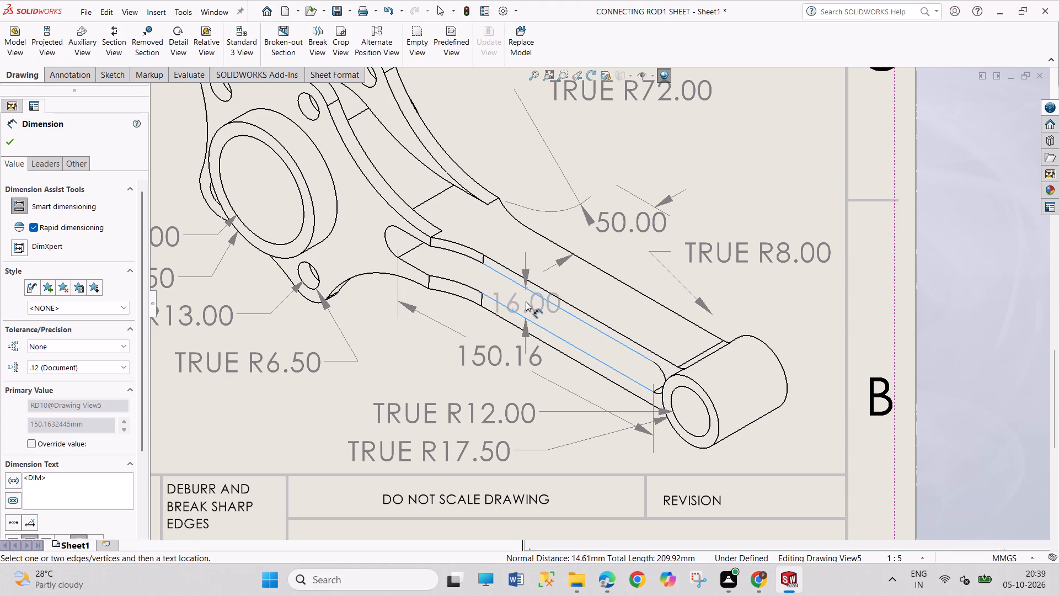
click(530, 299)
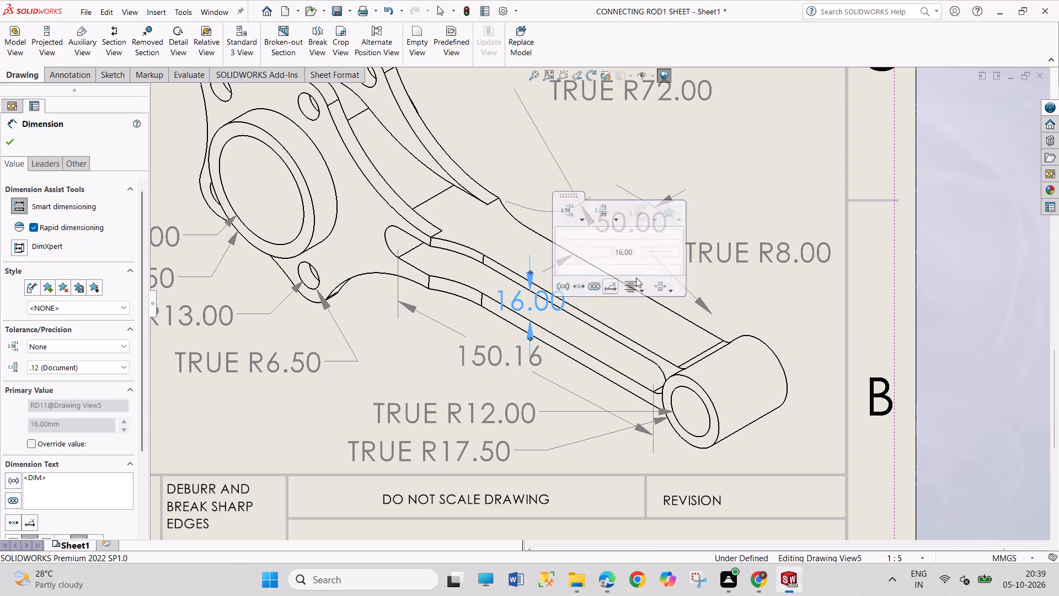
right_click(757, 171)
click(774, 217)
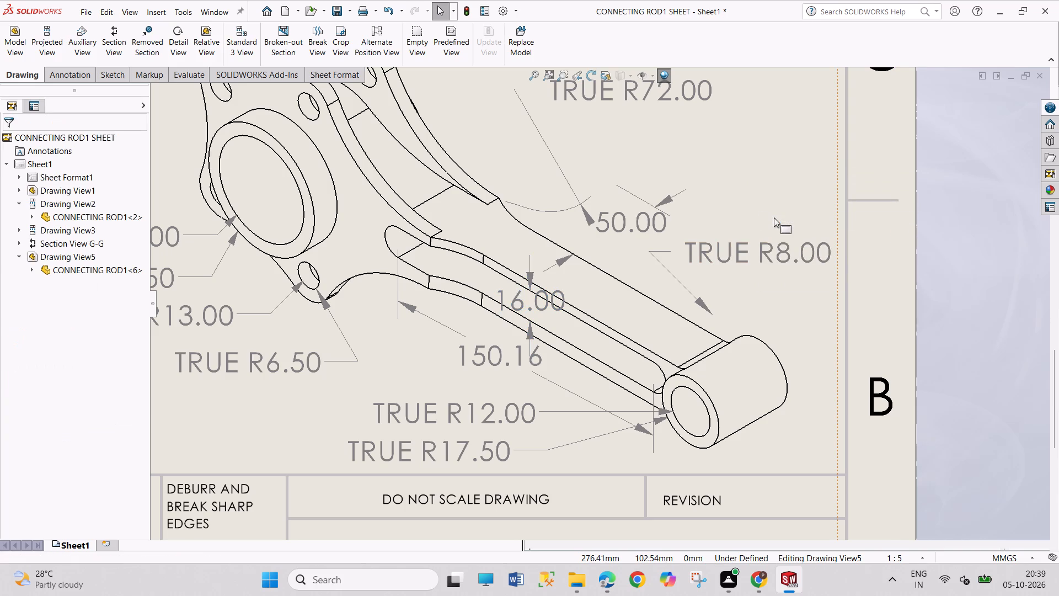
Dimension the shank's height between its upper and lower front outer edges, placing it above the shank beneath the TRUE R72.00 dimension.
right_drag(800, 323, 793, 217)
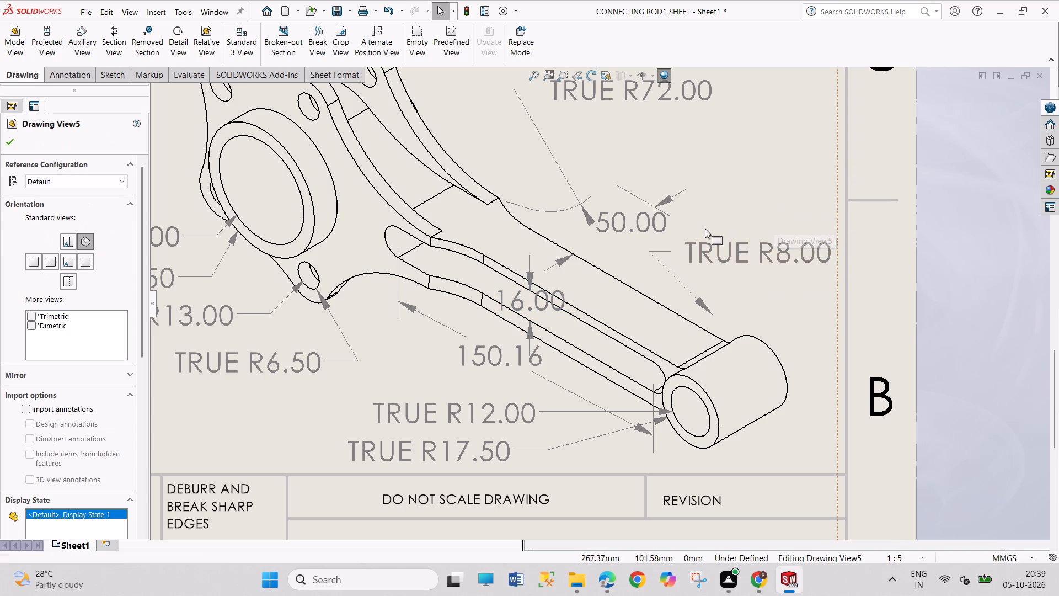
right_drag(784, 320, 774, 209)
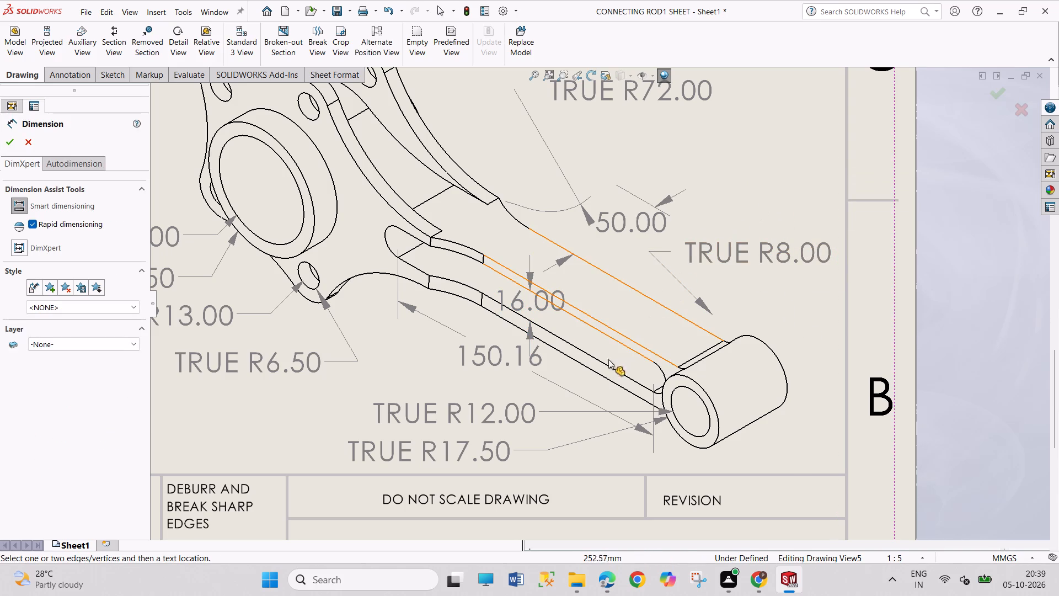
click(602, 377)
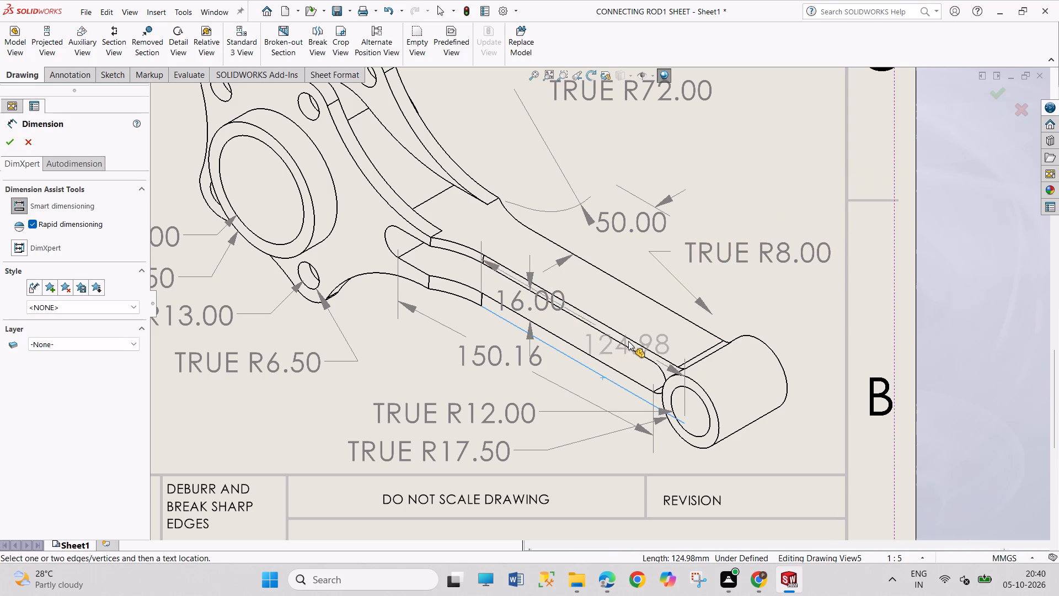
click(634, 343)
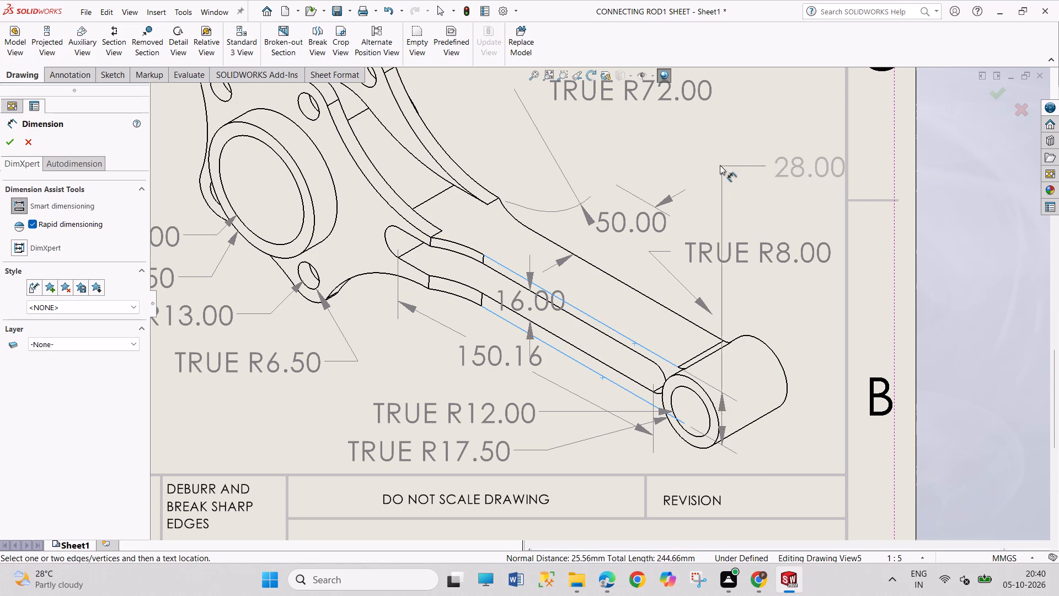
click(660, 117)
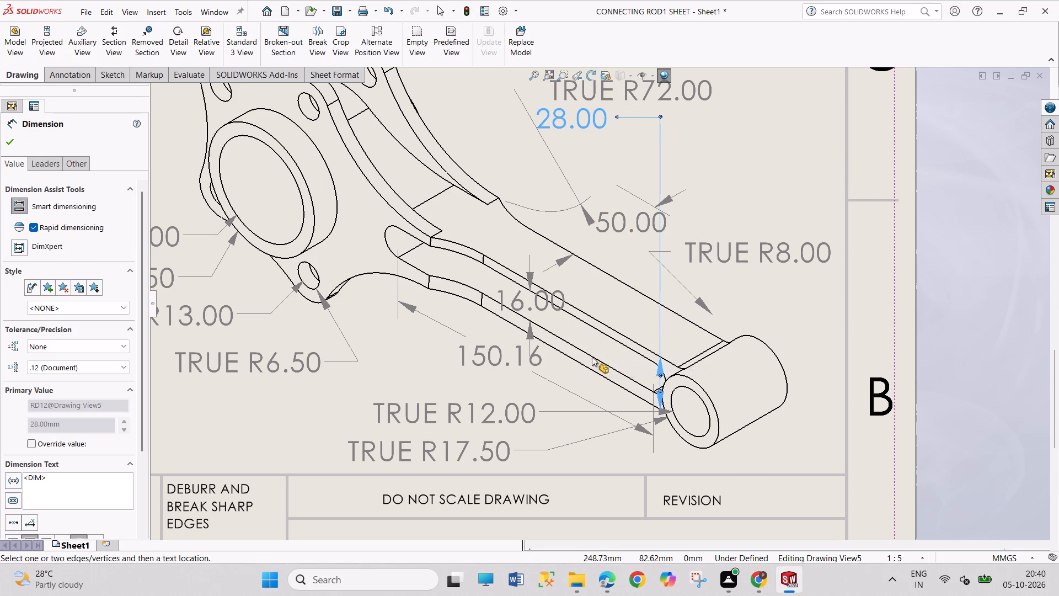
Dimension the radius of the front flange's rounded corner around its upper-left hole, placing the text above the flange.
right_drag(803, 399, 802, 360)
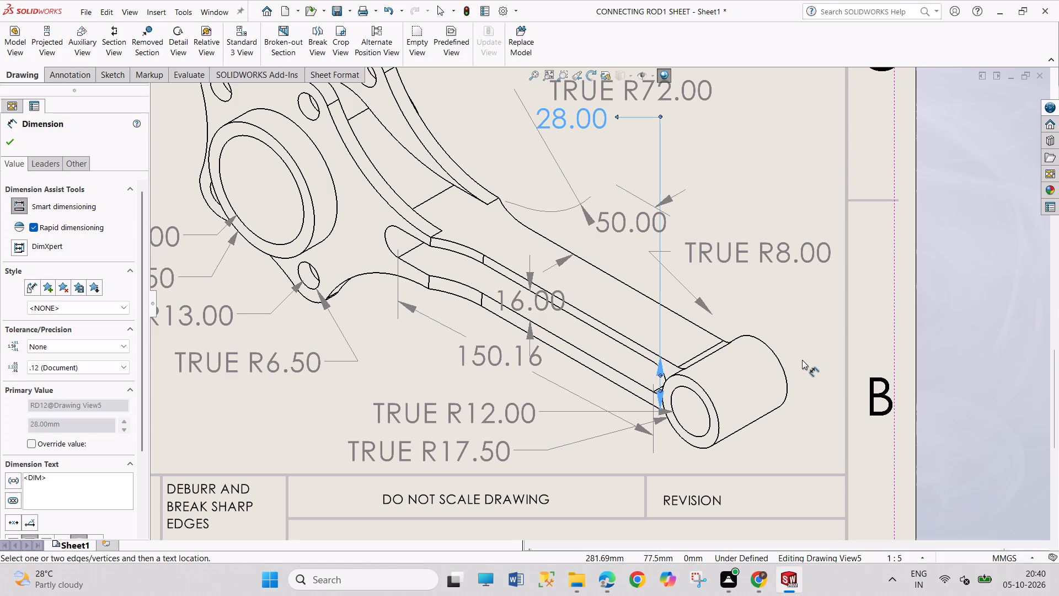
right_drag(802, 360, 800, 344)
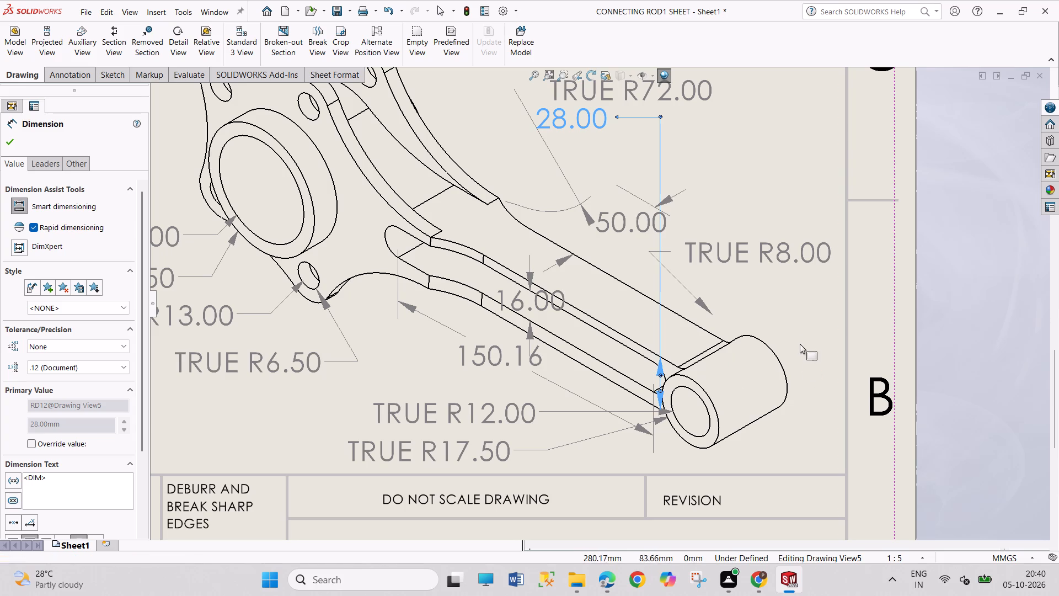
right_drag(800, 344, 800, 330)
right_drag(816, 388, 813, 301)
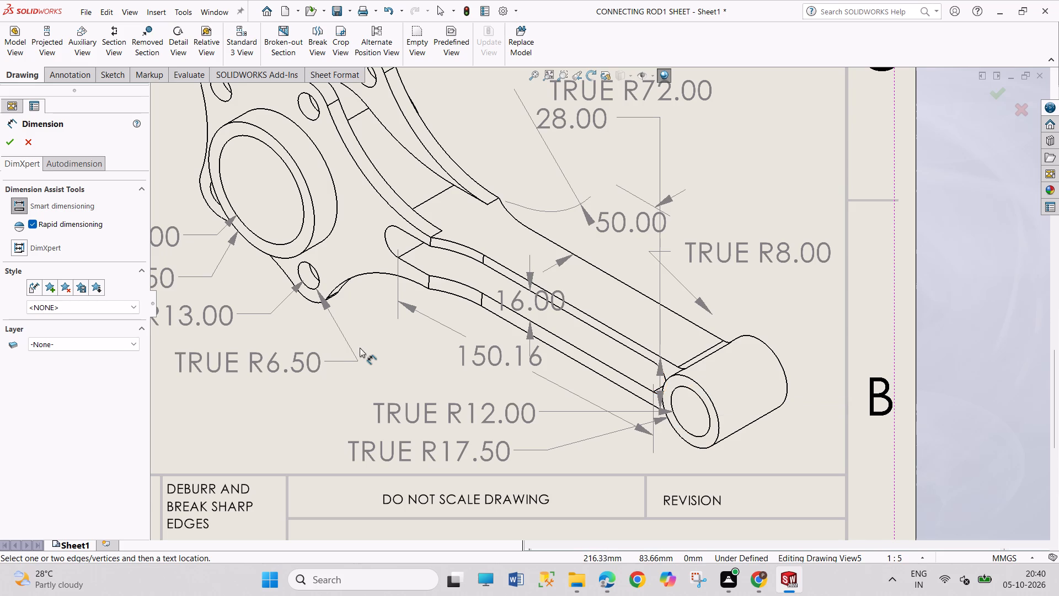
scroll(360, 348, up, 4)
scroll(456, 183, down, 9)
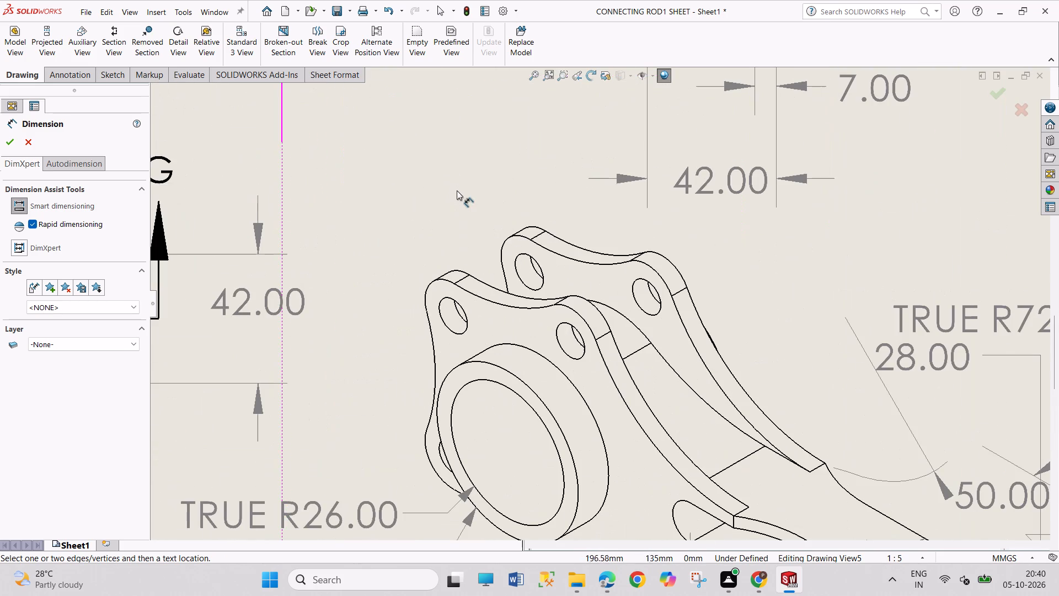
click(447, 280)
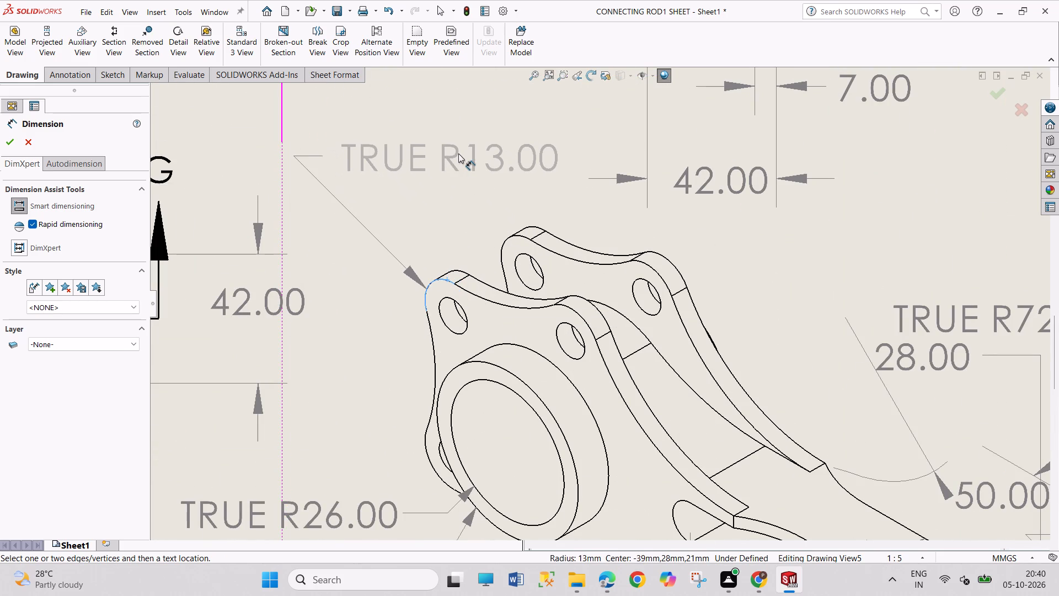
click(458, 153)
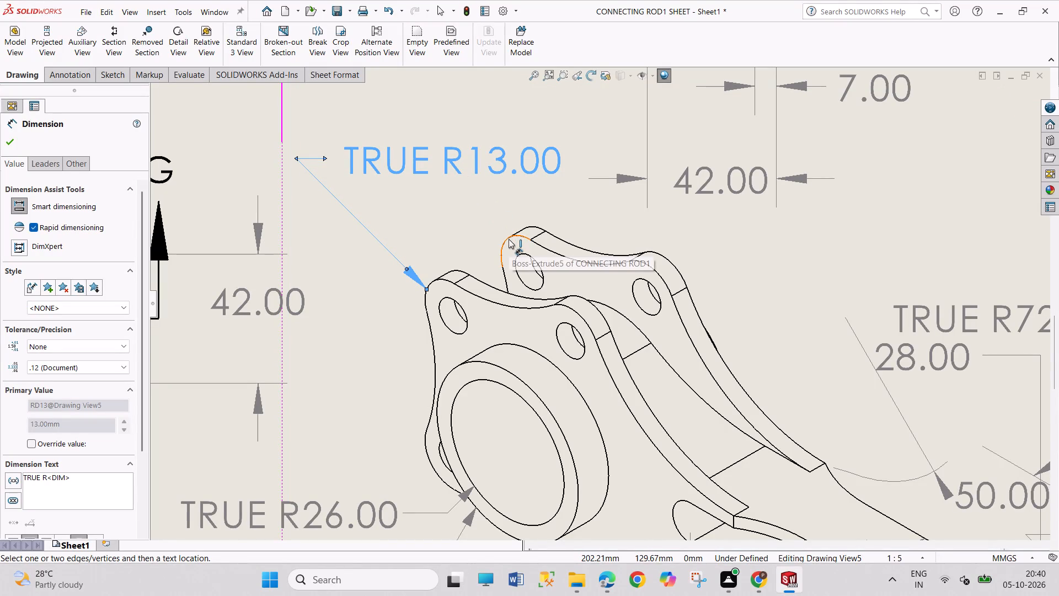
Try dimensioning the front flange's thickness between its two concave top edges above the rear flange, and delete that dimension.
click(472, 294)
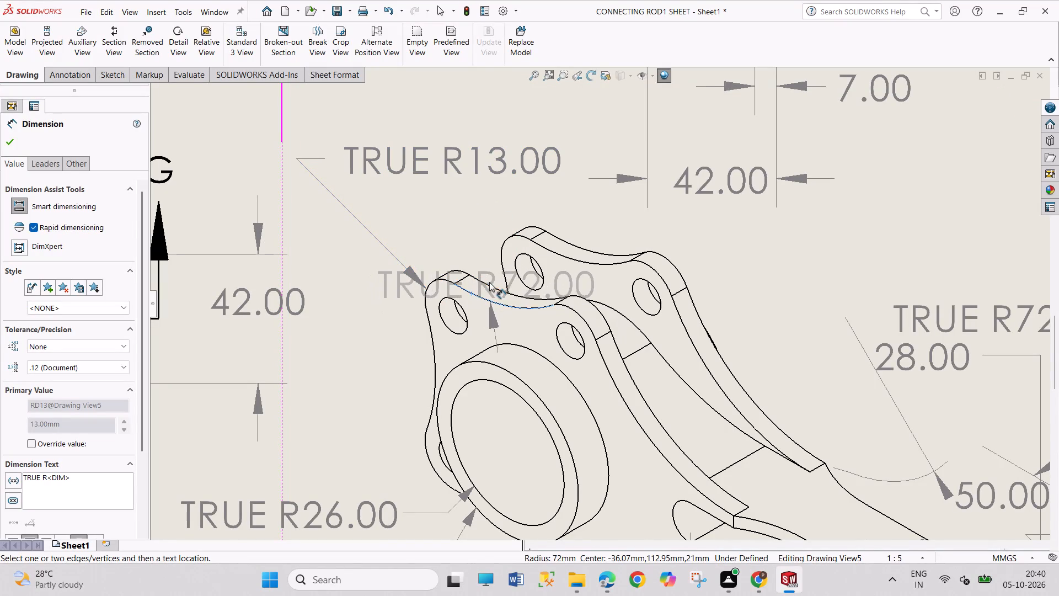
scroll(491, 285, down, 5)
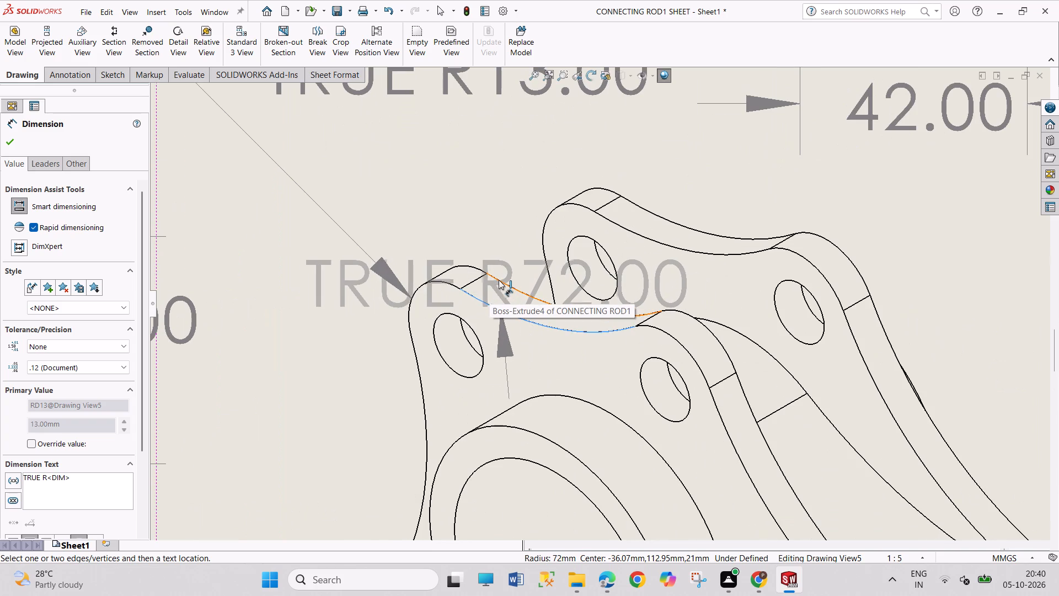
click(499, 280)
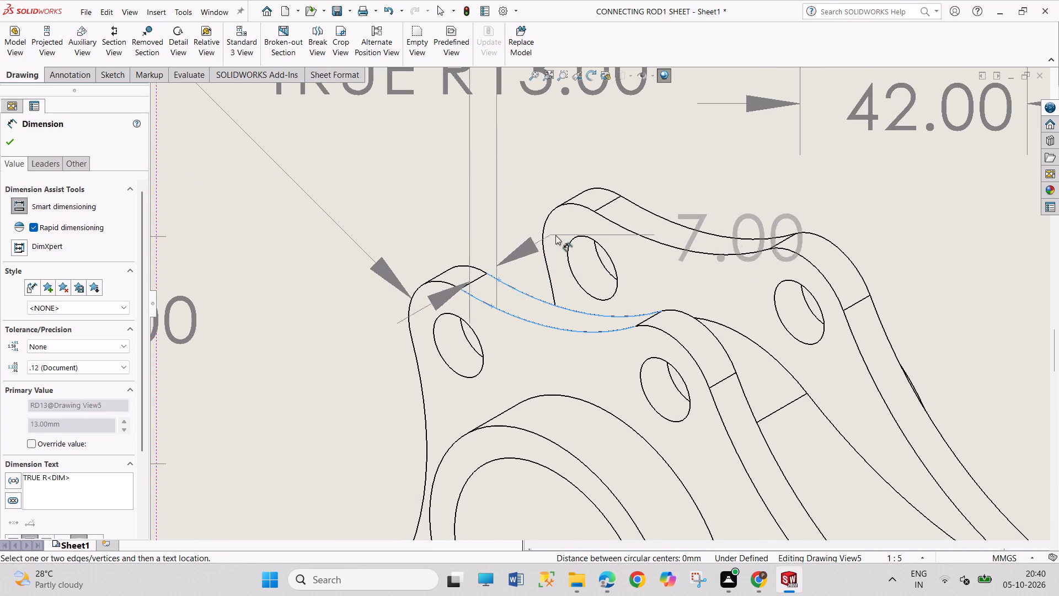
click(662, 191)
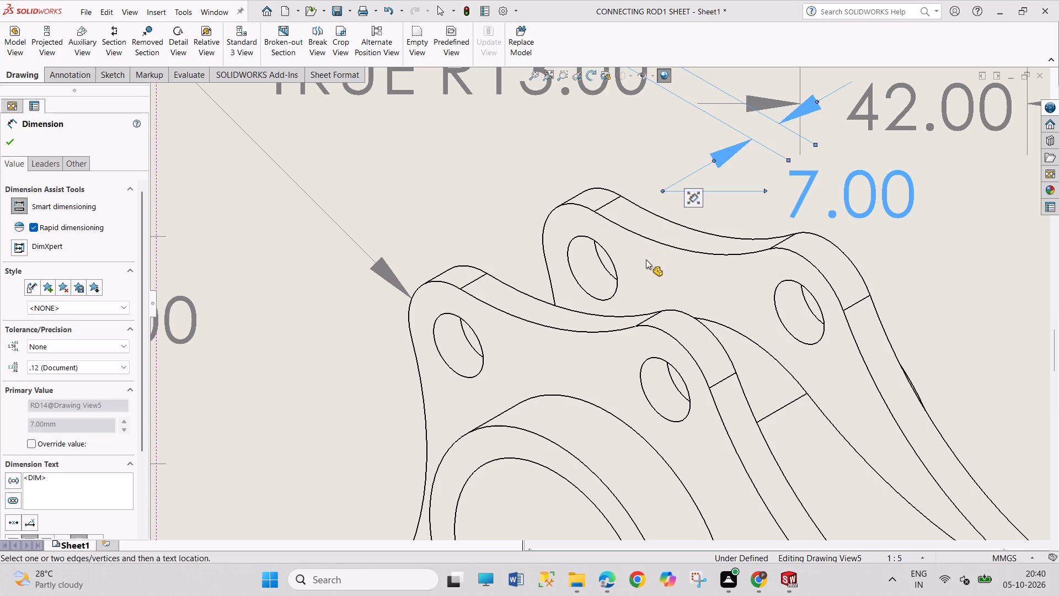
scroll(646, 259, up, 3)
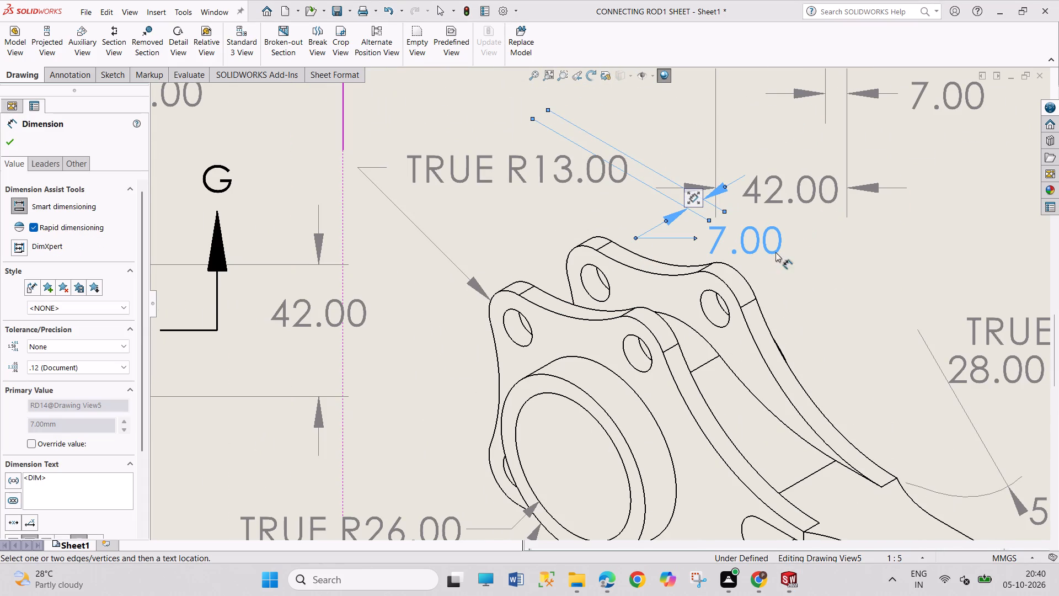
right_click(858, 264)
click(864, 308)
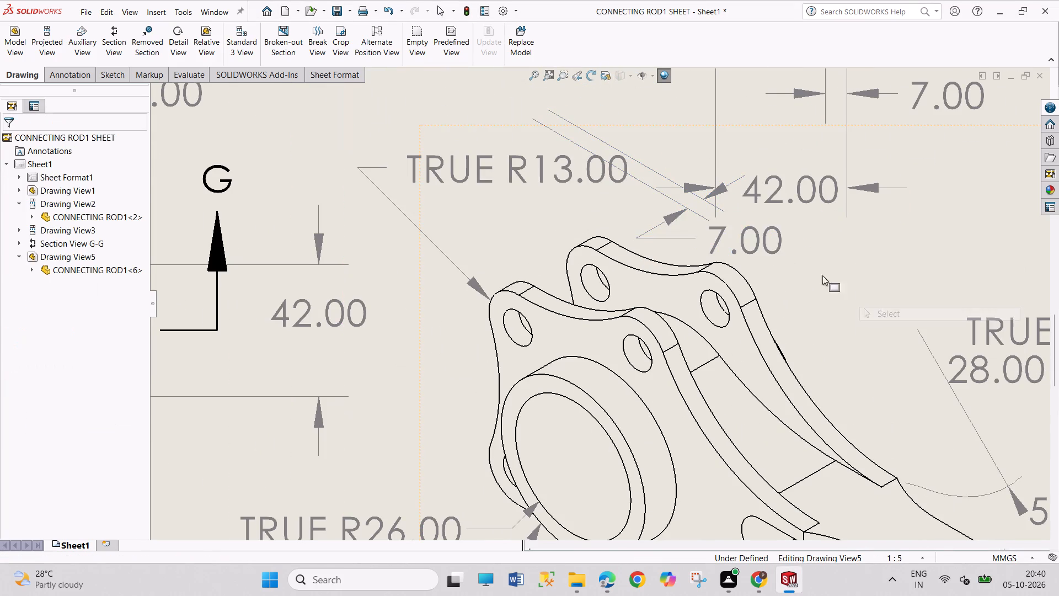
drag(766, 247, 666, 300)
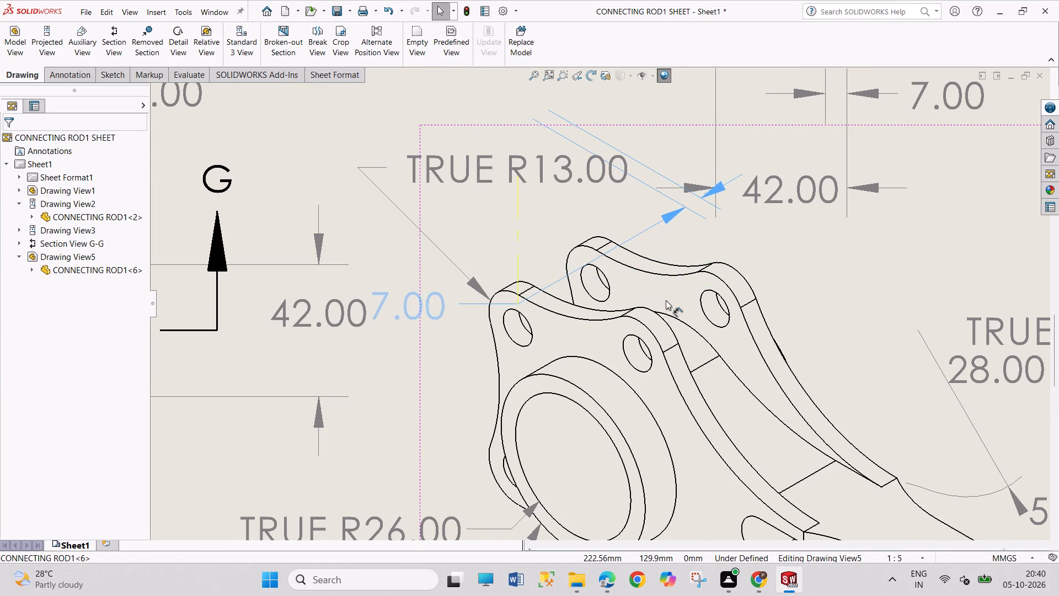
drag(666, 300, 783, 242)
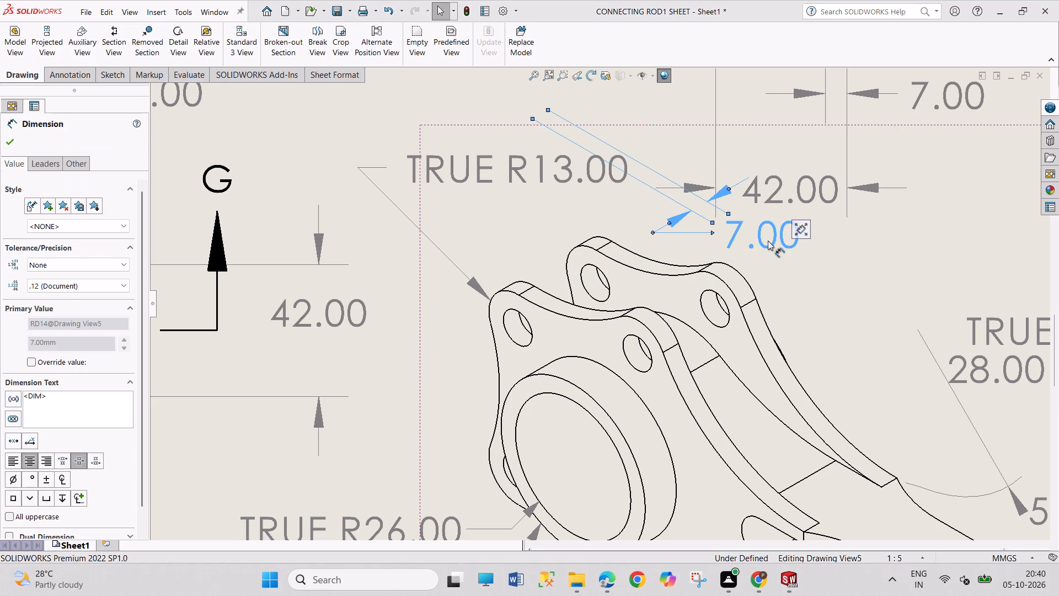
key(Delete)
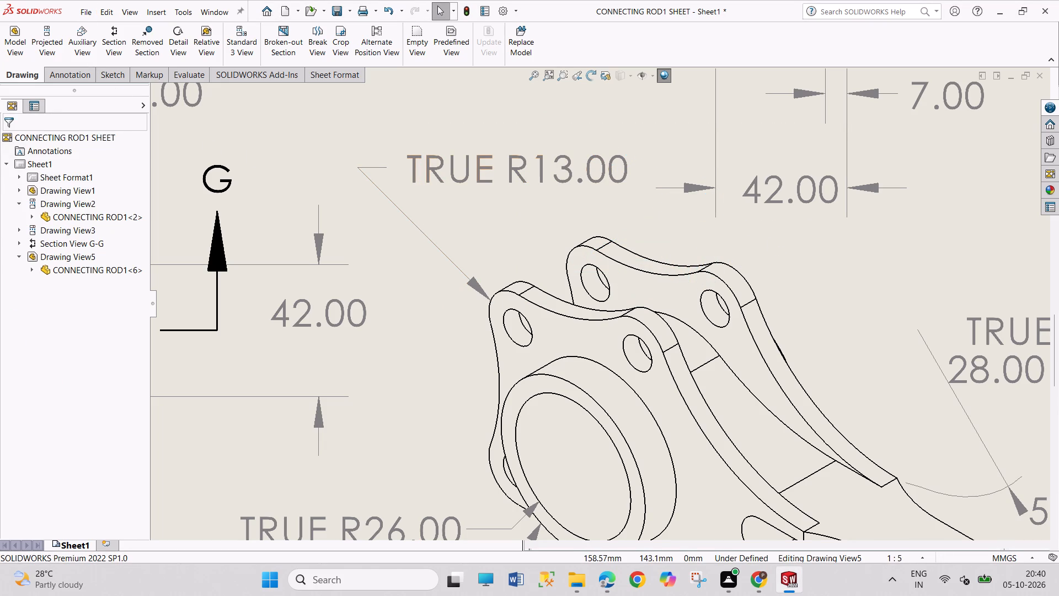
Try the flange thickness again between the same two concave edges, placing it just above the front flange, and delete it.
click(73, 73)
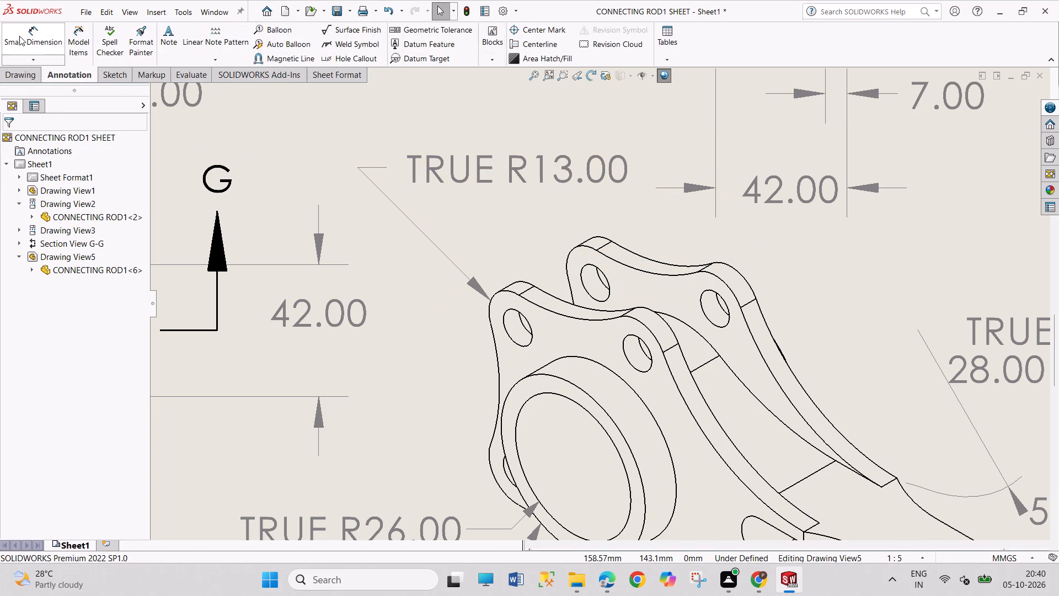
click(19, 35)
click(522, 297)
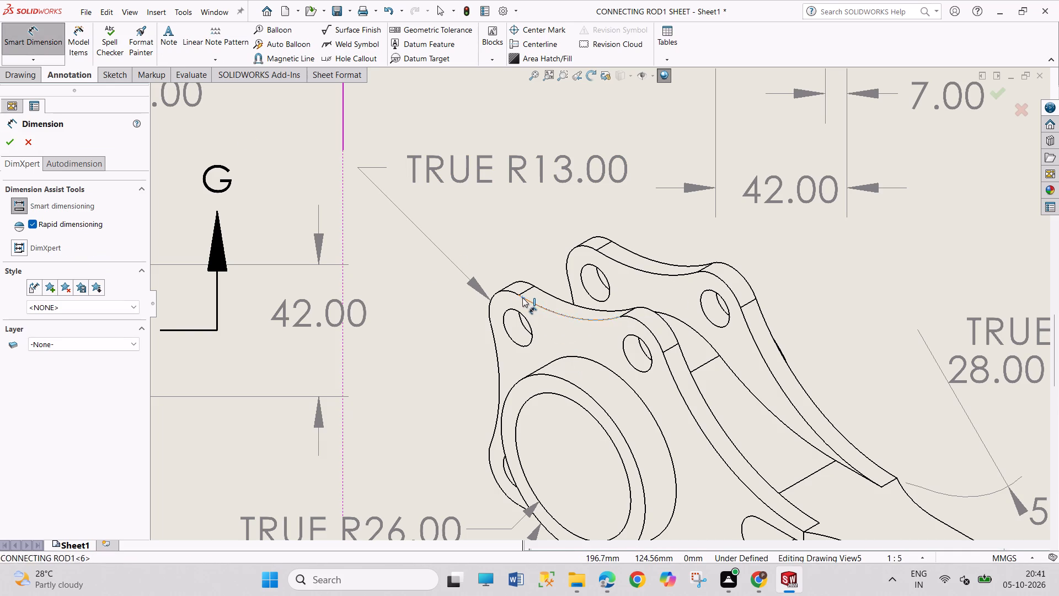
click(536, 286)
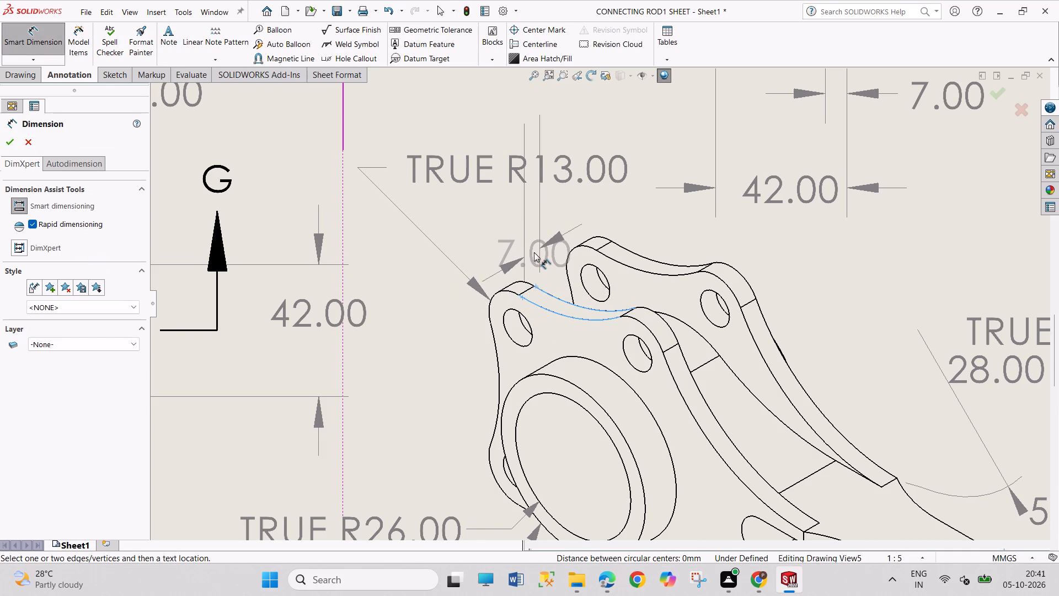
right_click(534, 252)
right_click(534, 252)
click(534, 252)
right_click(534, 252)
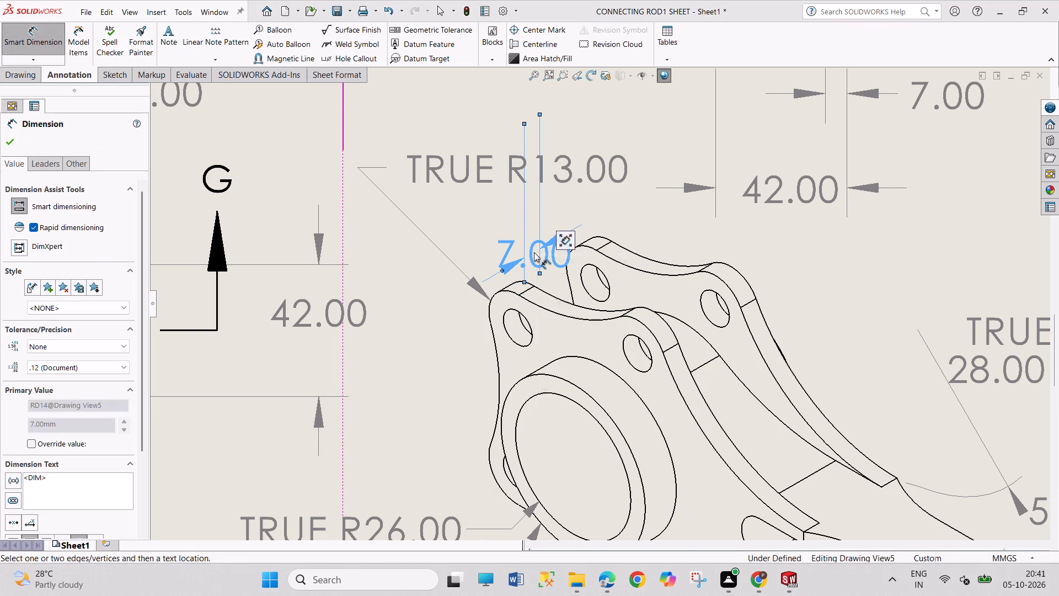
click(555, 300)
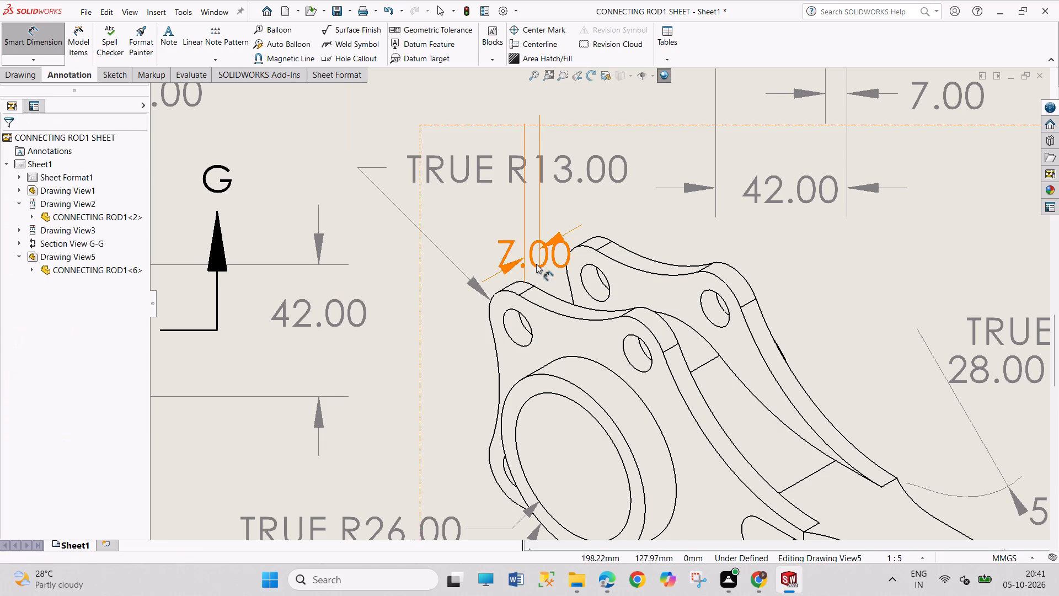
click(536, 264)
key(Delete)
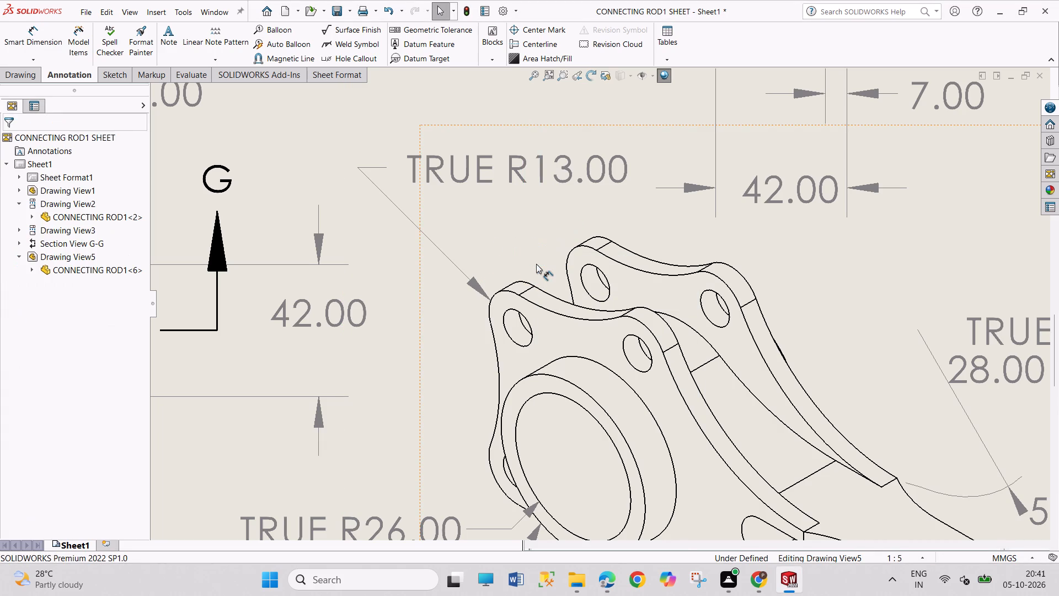
Dimension the front flange's thickness between the two end vertices of its rounded corner, placing it below the upper TRUE R13.00 dimension.
click(47, 31)
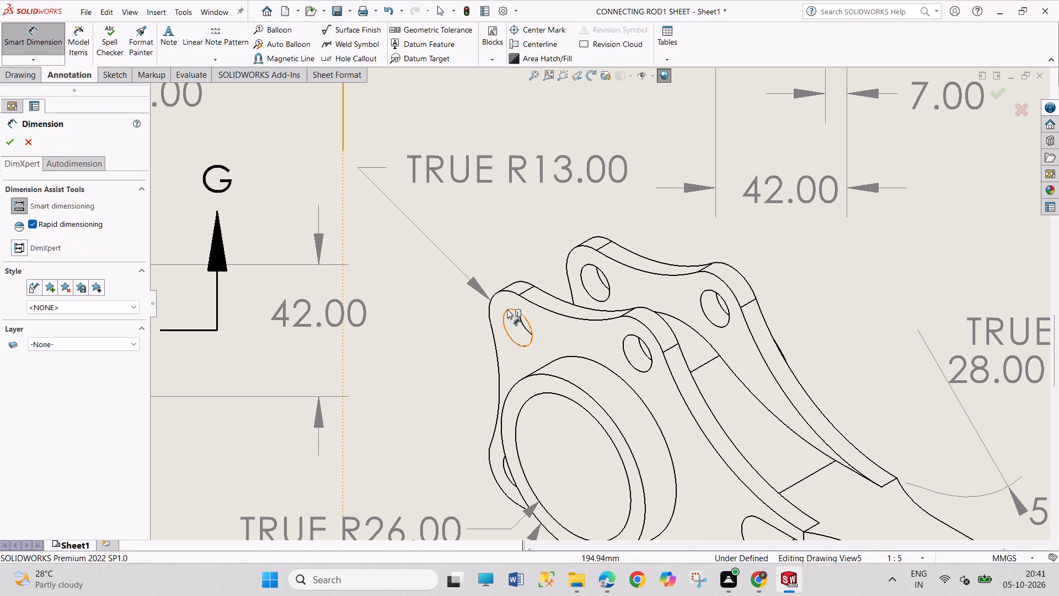
click(519, 295)
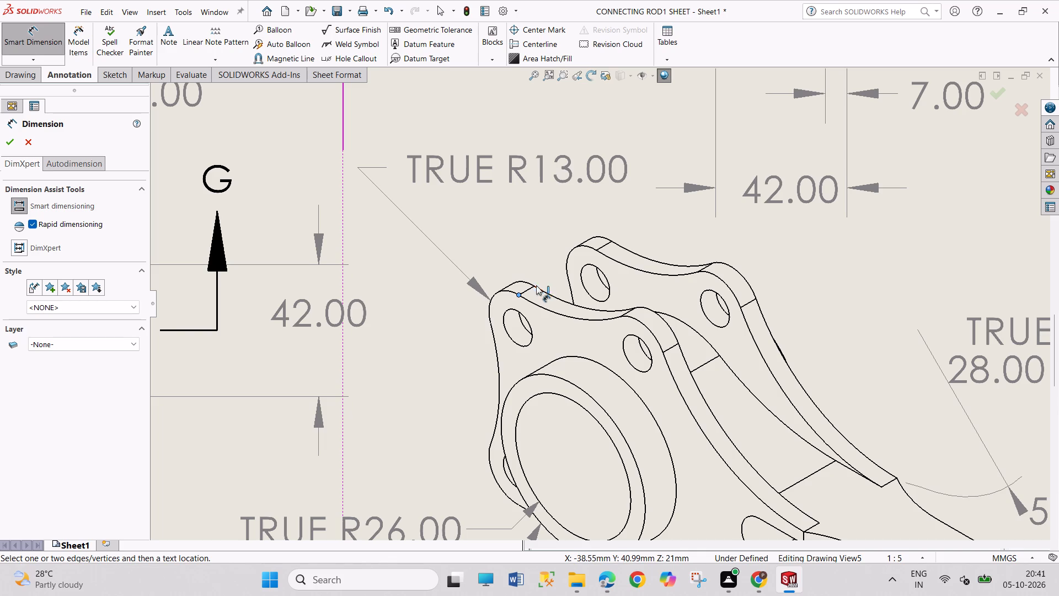
click(534, 285)
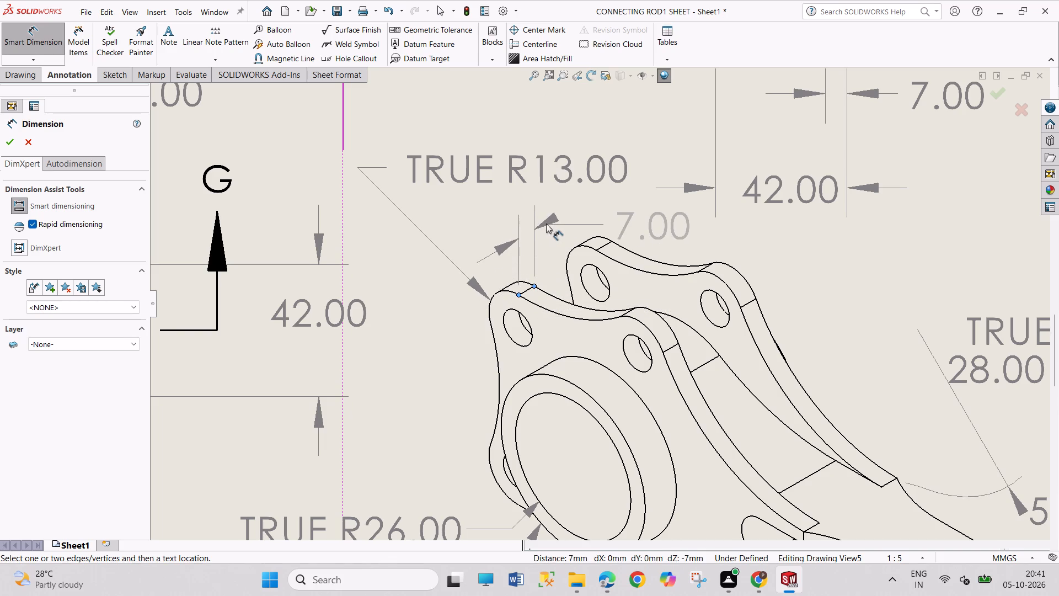
click(553, 220)
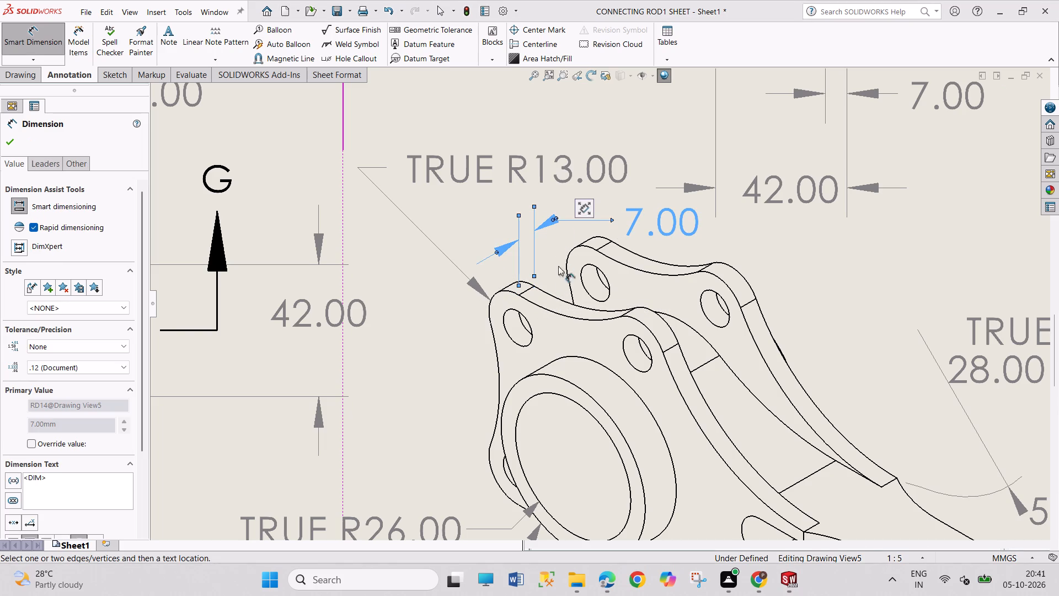
Dimension the centre distance between the front flange's upper-left and lower-left holes, placing it left of the flange.
scroll(653, 353, up, 2)
scroll(592, 454, down, 2)
click(527, 403)
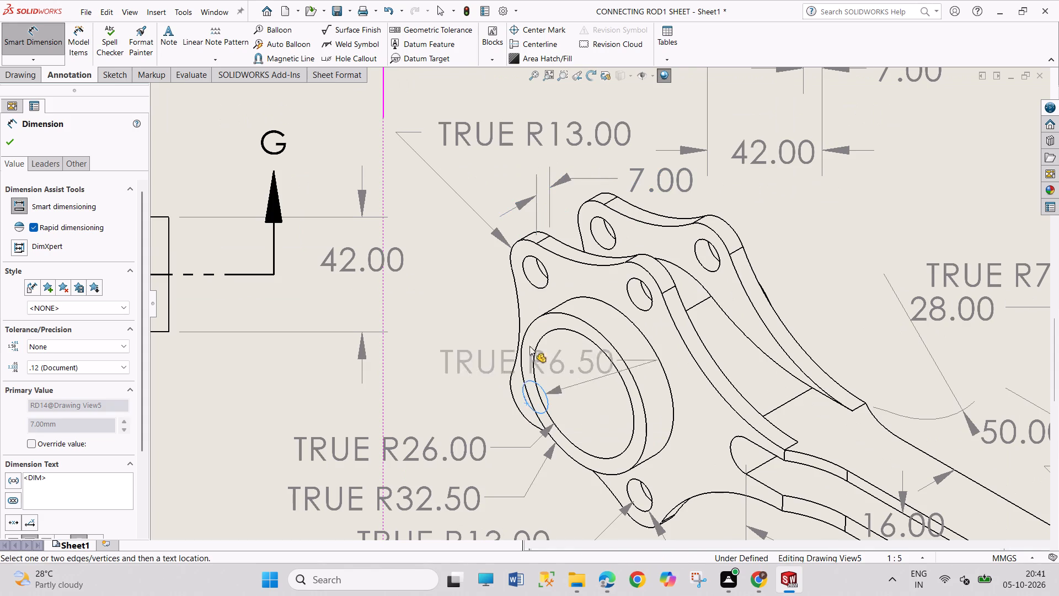
click(542, 288)
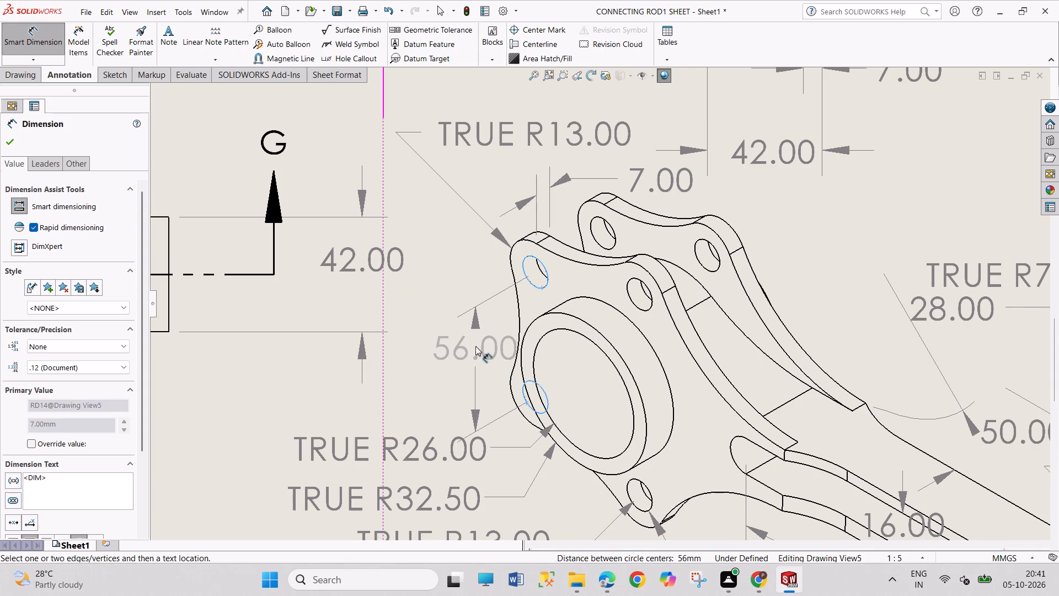
click(461, 360)
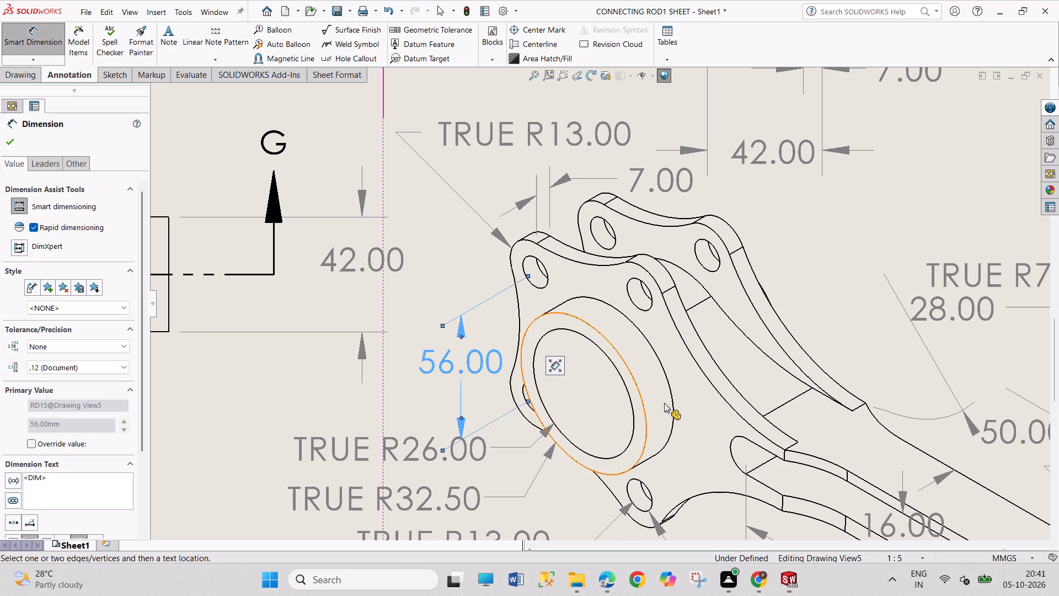
Spread the TRUE R6.50, R13.00, R32.50 and R26.00 radius dimensions slightly lower, evenly spaced beside the front flange of the isometric view.
scroll(690, 401, up, 2)
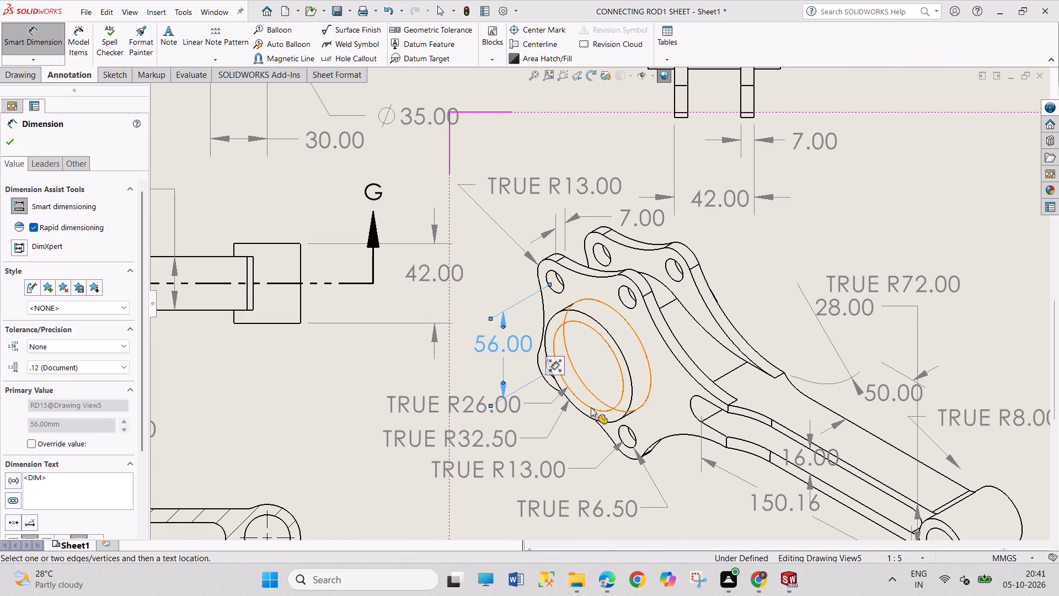
drag(574, 508, 581, 518)
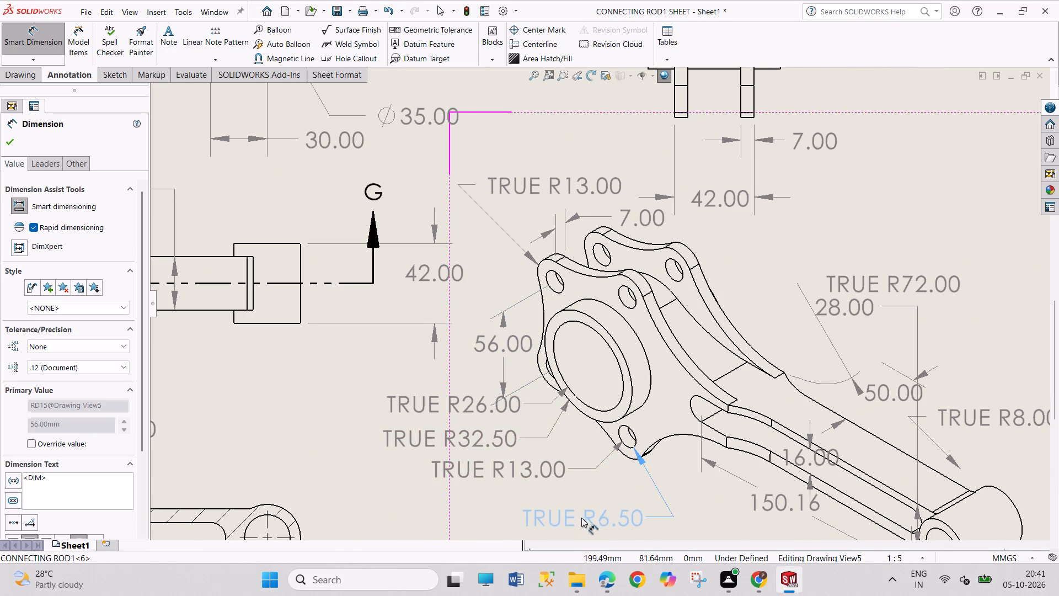
drag(581, 518, 583, 518)
drag(533, 475, 542, 499)
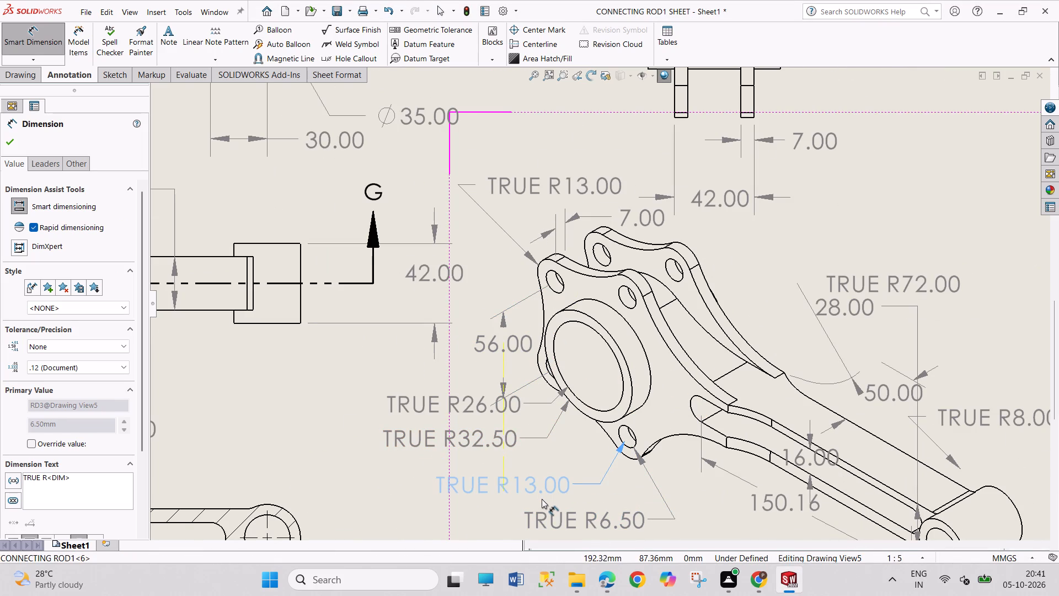
drag(542, 499, 542, 501)
drag(474, 443, 478, 448)
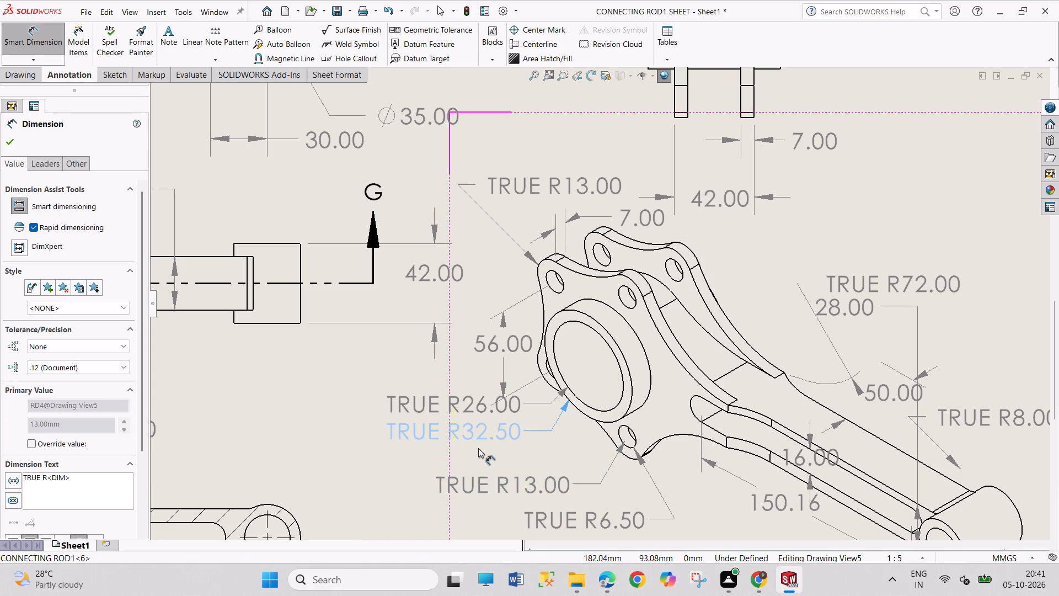
drag(478, 448, 483, 455)
drag(461, 406, 467, 417)
right_click(821, 250)
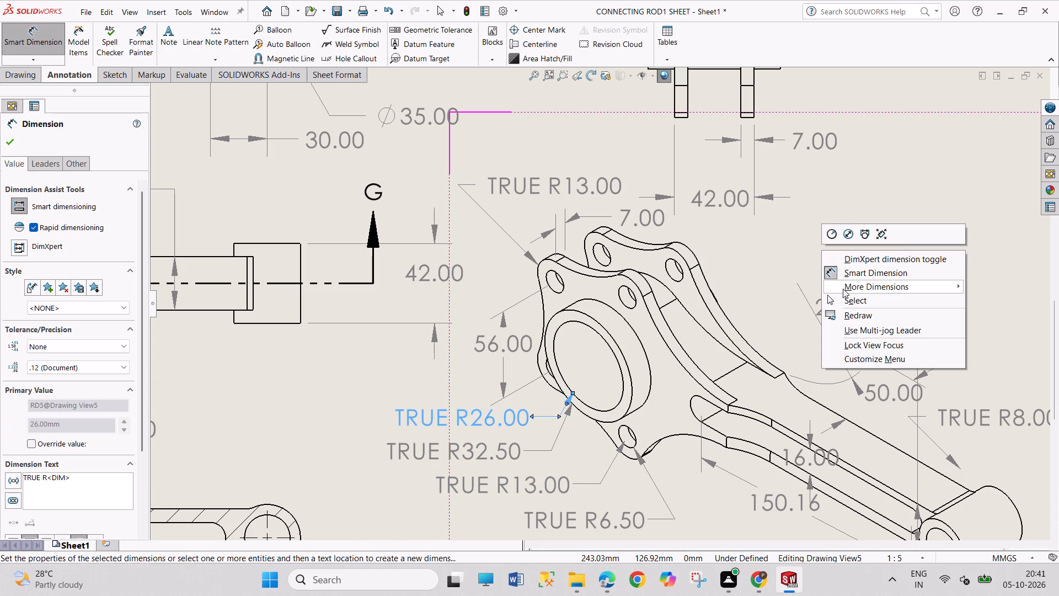
click(845, 302)
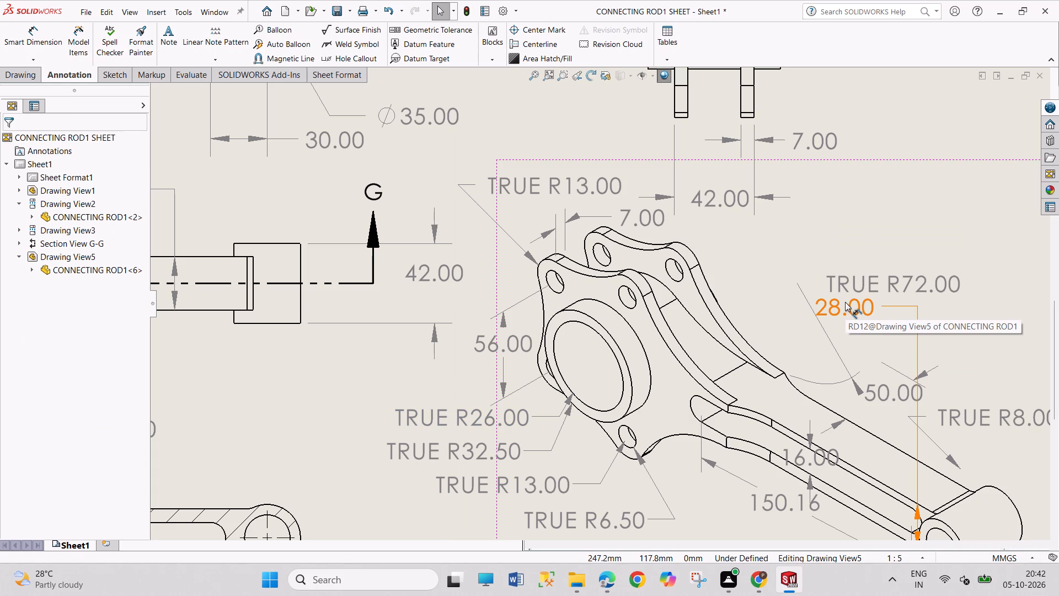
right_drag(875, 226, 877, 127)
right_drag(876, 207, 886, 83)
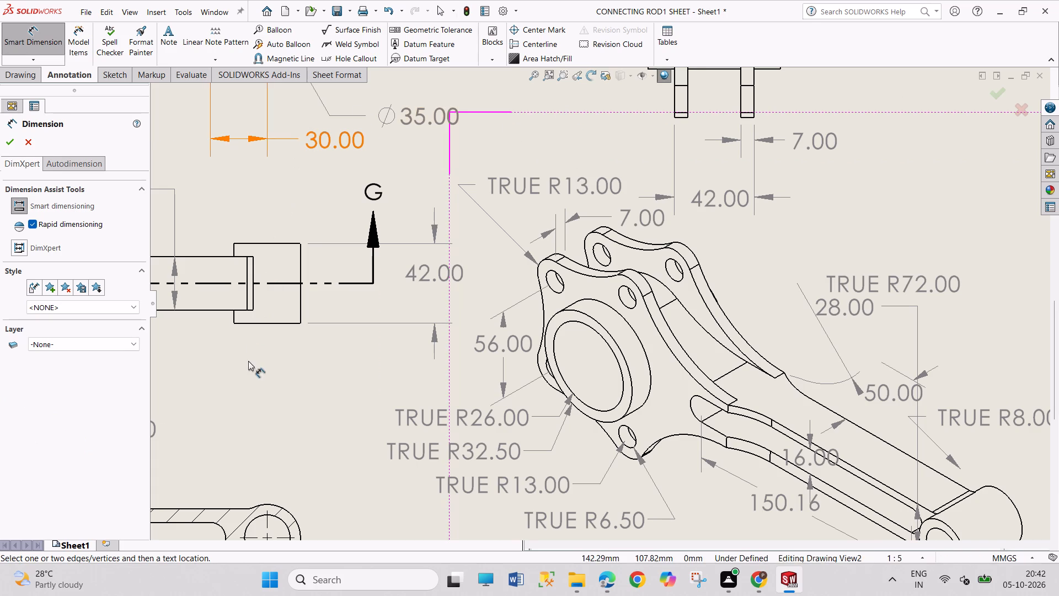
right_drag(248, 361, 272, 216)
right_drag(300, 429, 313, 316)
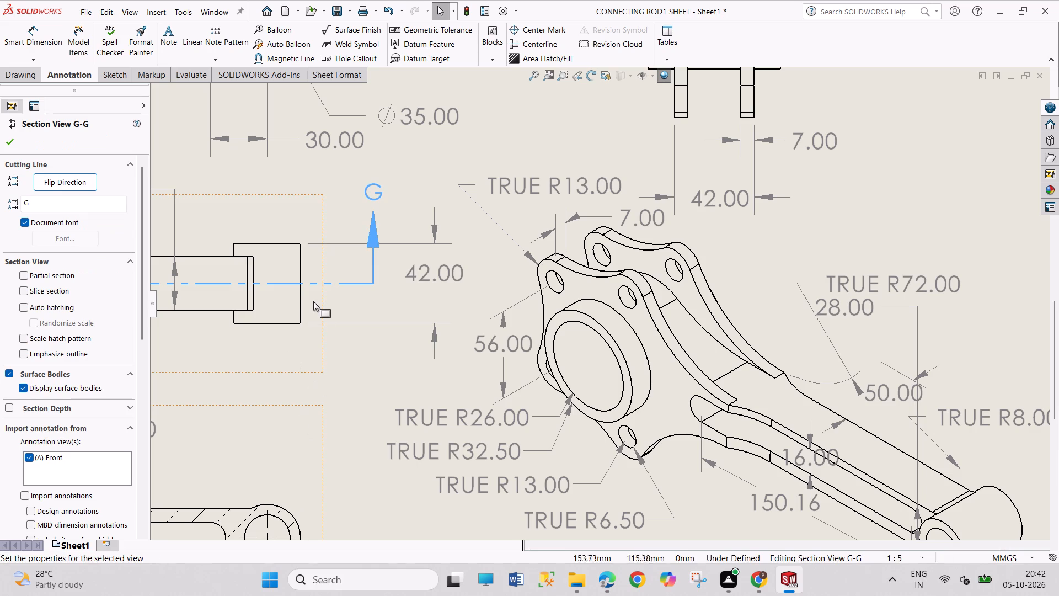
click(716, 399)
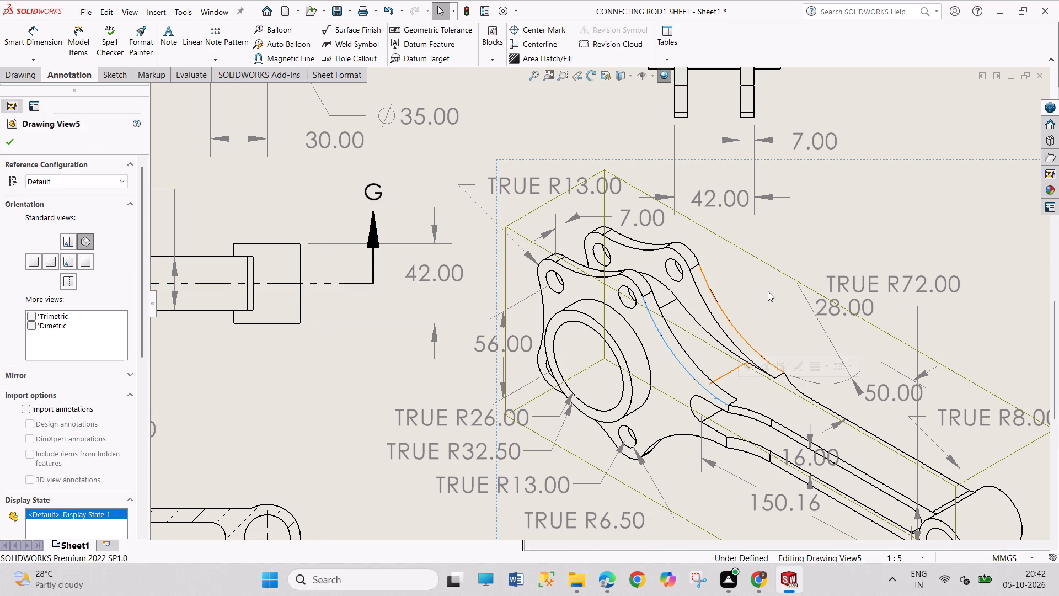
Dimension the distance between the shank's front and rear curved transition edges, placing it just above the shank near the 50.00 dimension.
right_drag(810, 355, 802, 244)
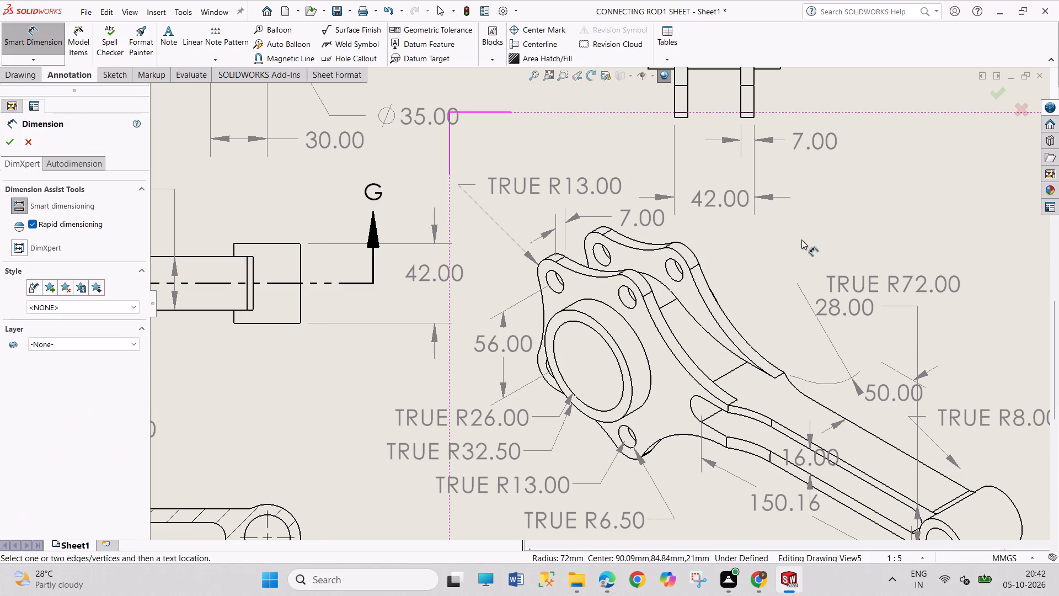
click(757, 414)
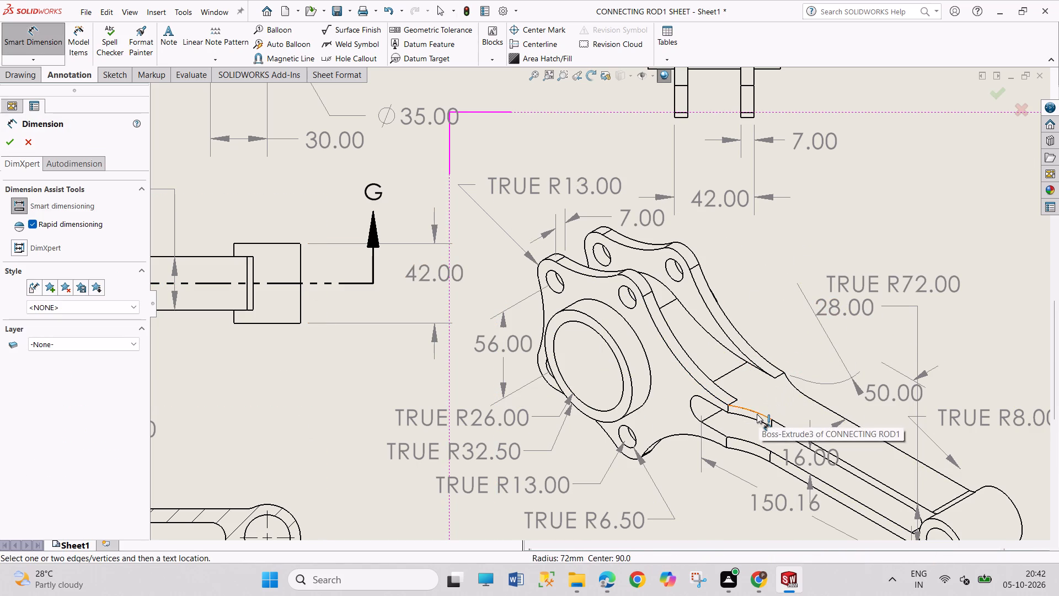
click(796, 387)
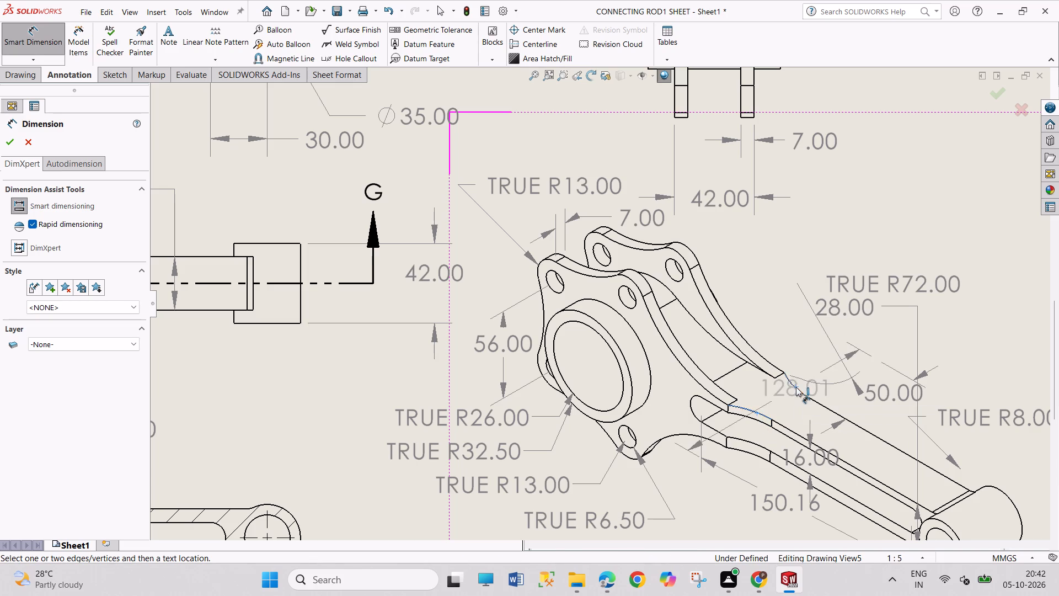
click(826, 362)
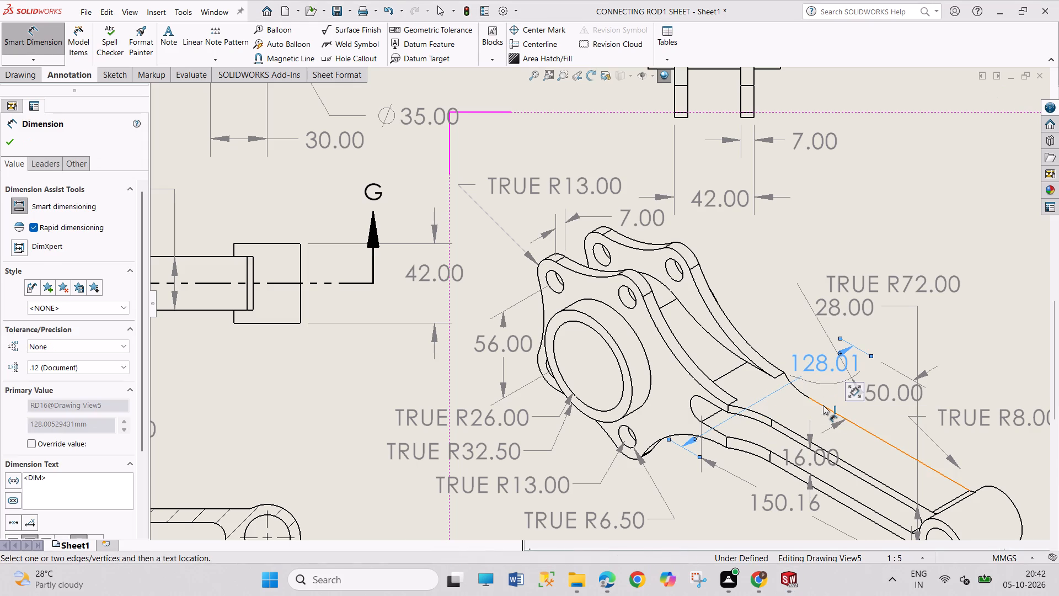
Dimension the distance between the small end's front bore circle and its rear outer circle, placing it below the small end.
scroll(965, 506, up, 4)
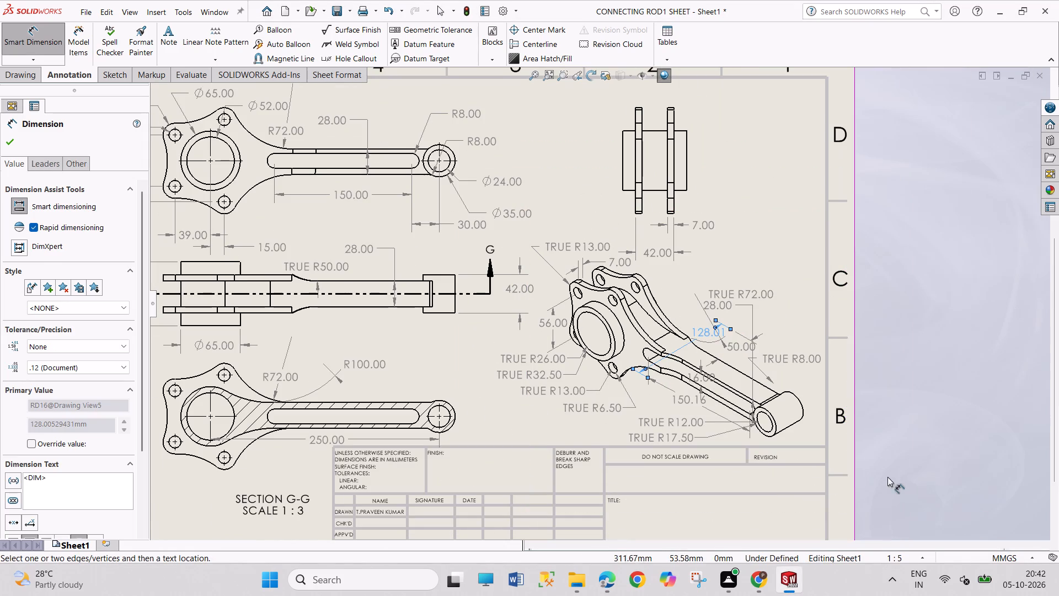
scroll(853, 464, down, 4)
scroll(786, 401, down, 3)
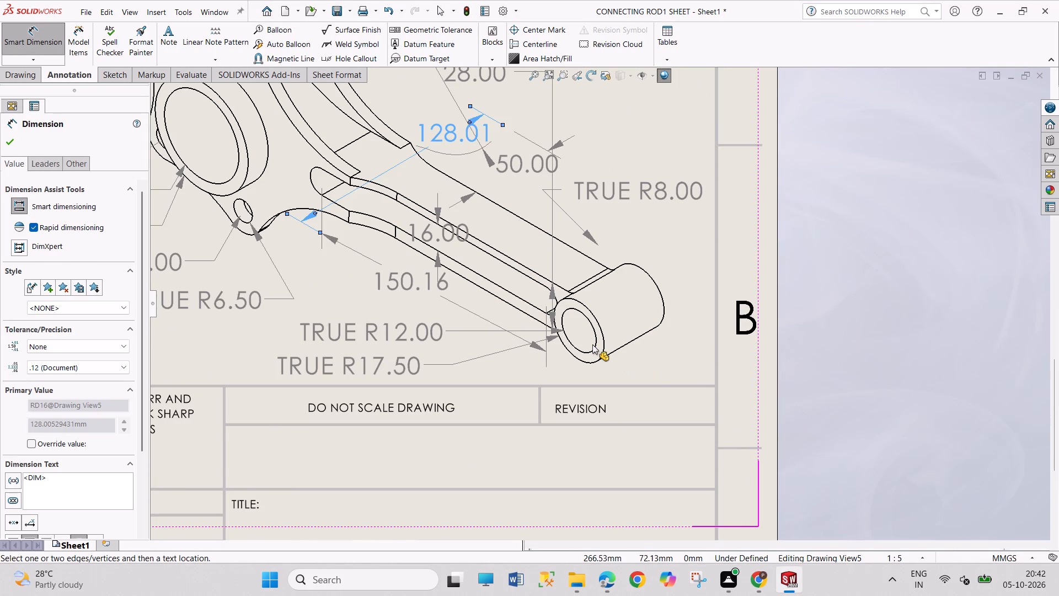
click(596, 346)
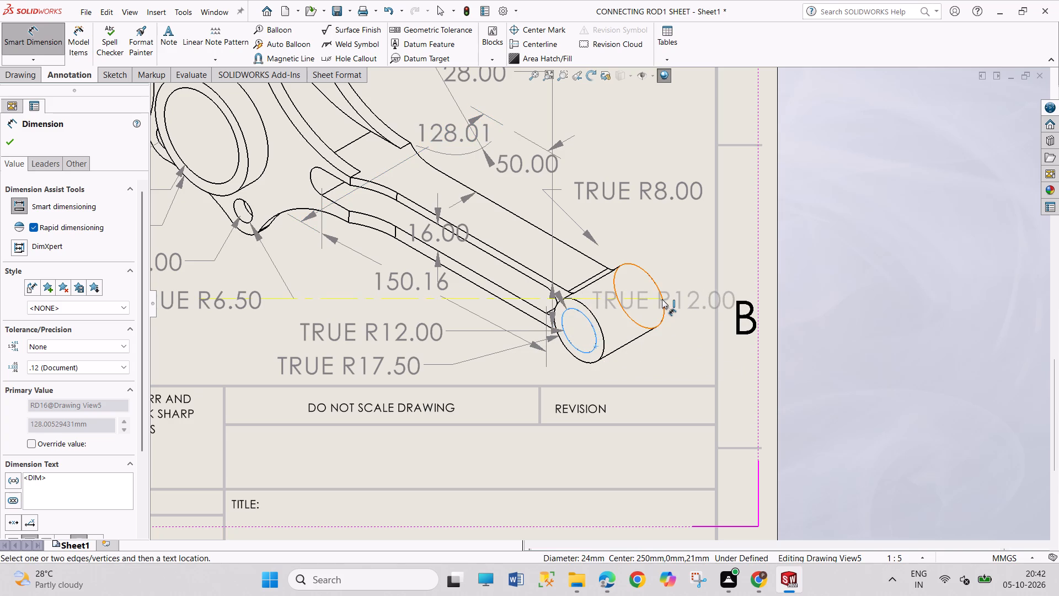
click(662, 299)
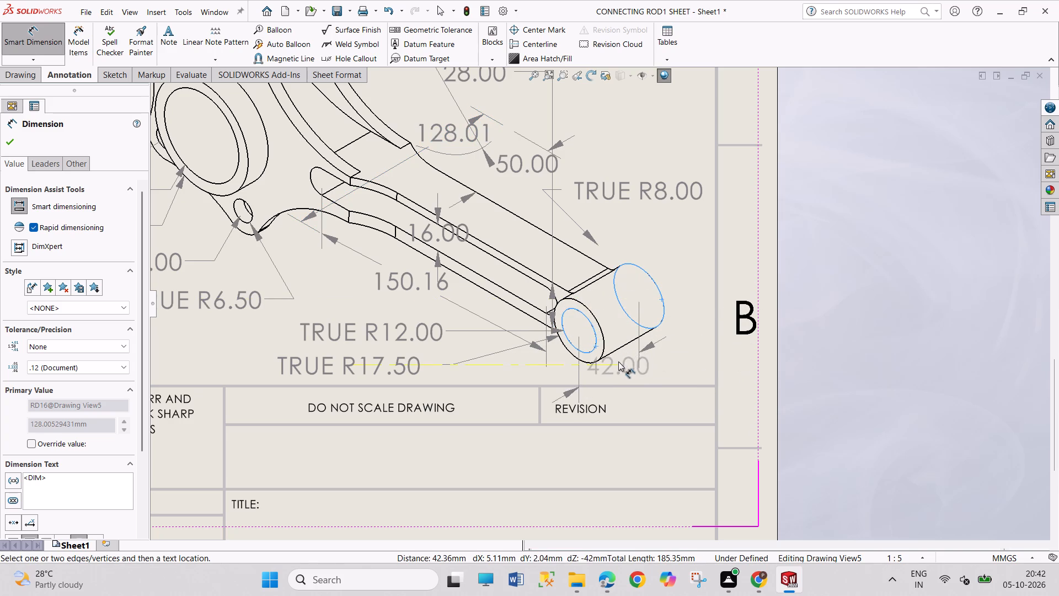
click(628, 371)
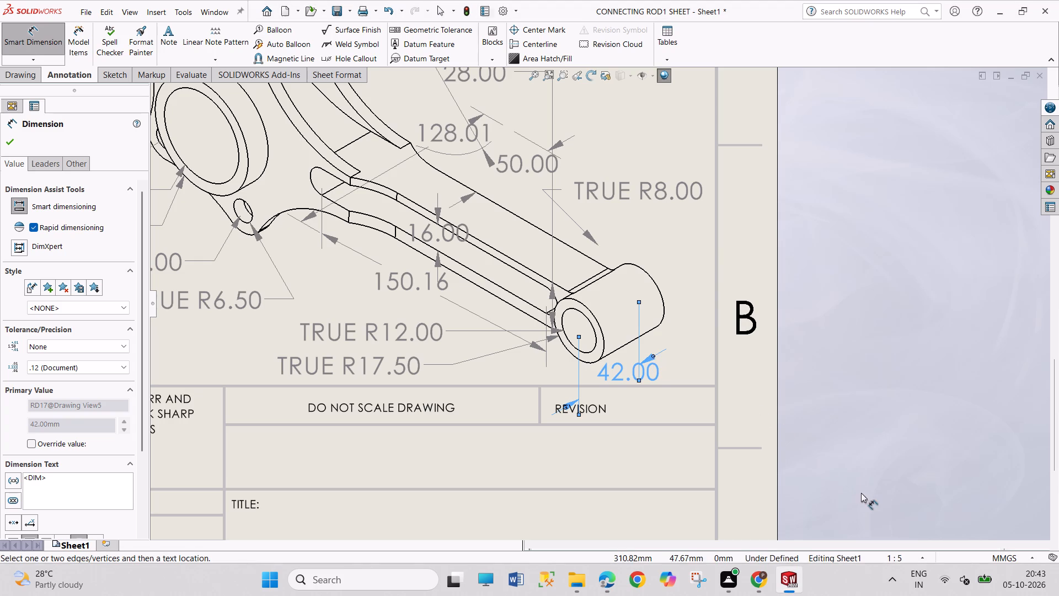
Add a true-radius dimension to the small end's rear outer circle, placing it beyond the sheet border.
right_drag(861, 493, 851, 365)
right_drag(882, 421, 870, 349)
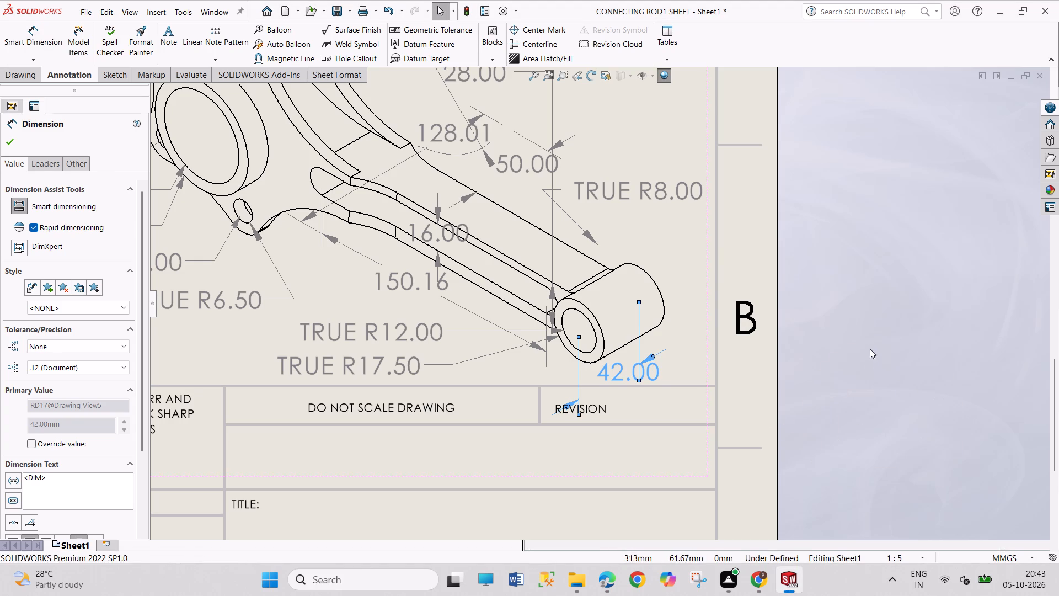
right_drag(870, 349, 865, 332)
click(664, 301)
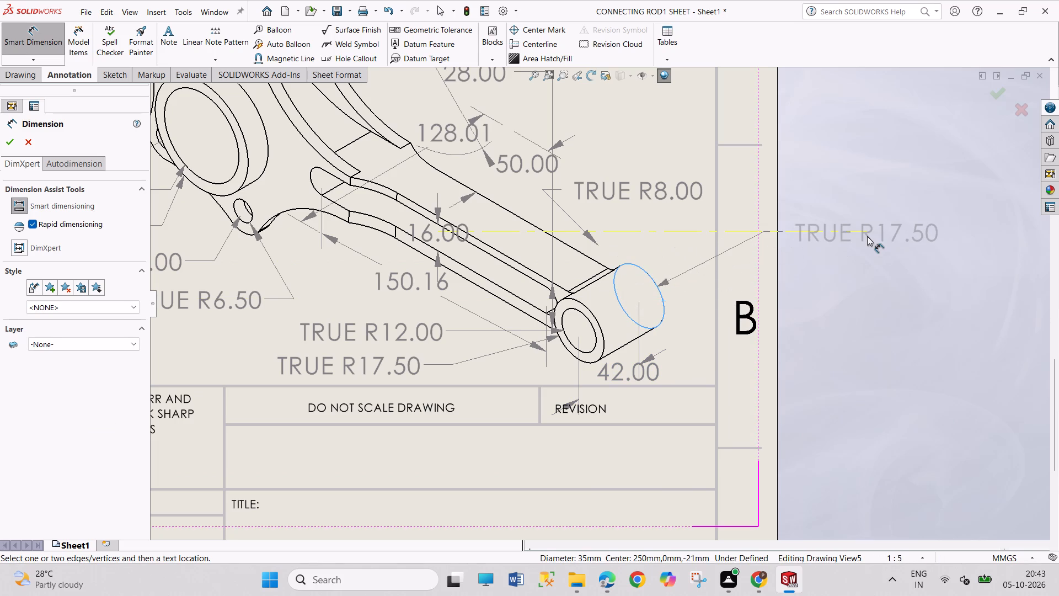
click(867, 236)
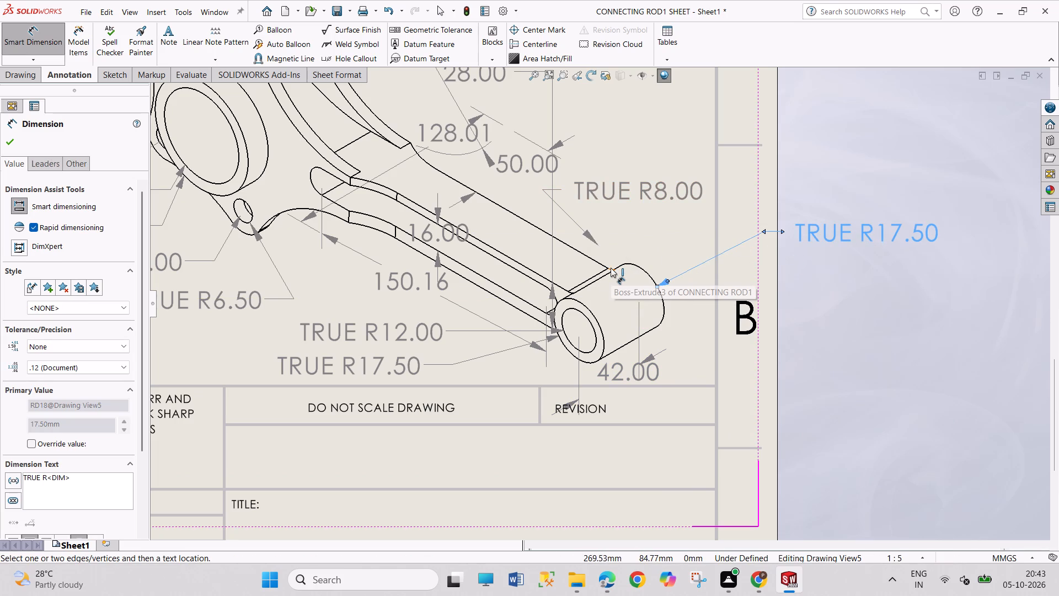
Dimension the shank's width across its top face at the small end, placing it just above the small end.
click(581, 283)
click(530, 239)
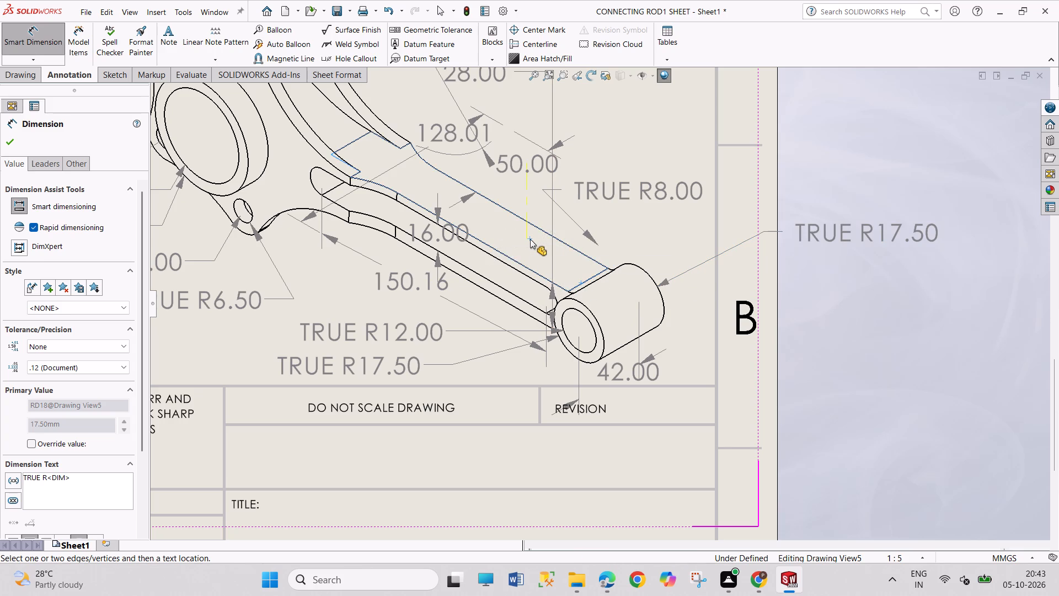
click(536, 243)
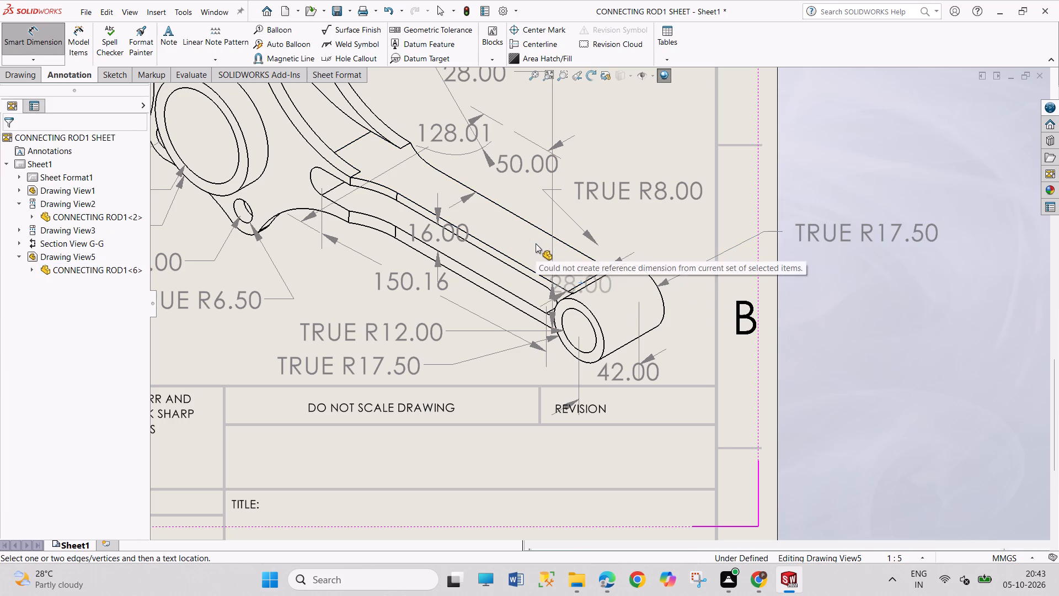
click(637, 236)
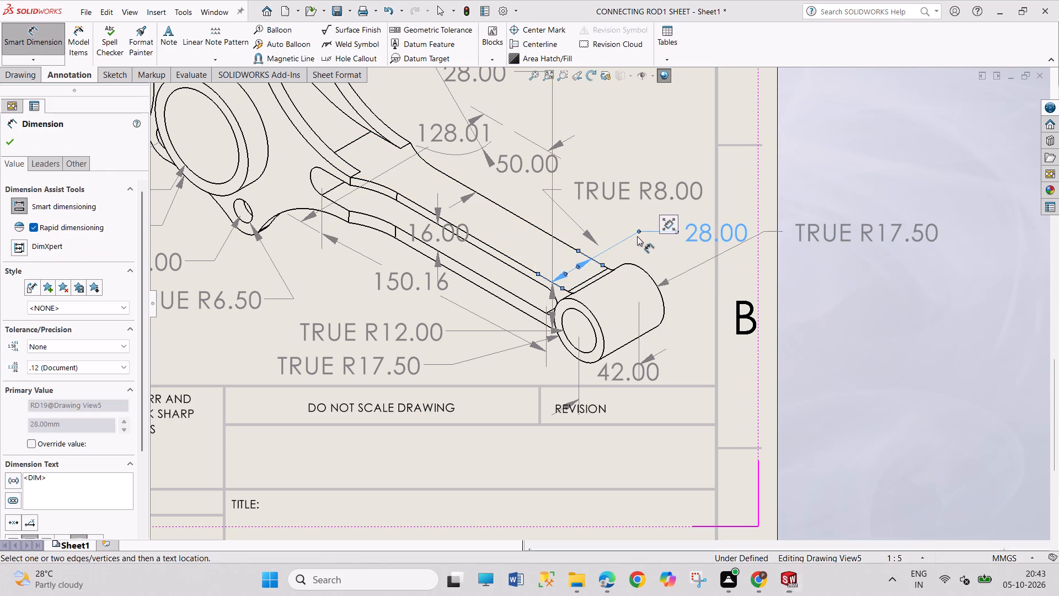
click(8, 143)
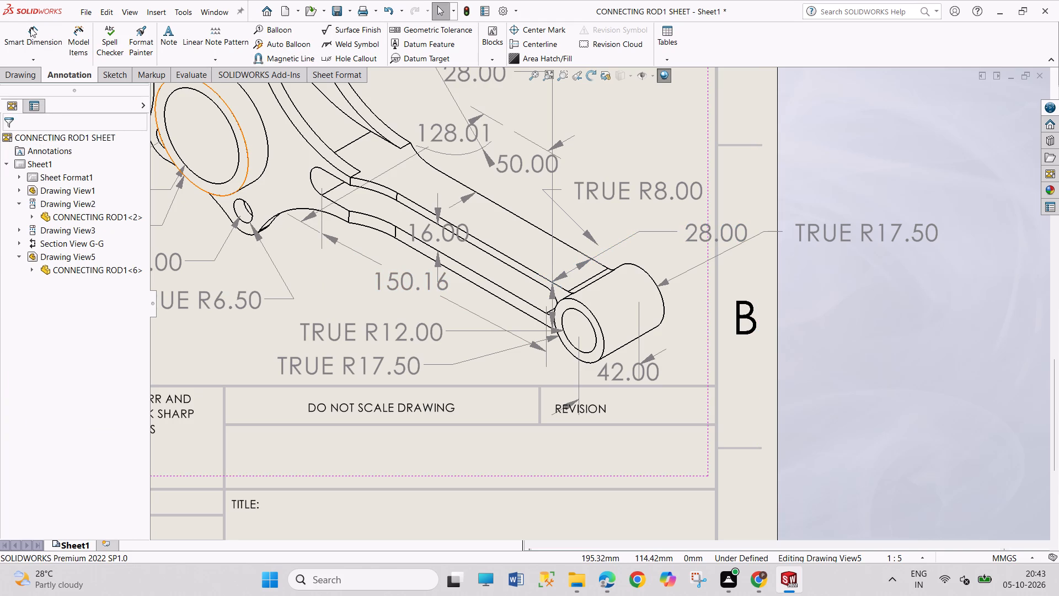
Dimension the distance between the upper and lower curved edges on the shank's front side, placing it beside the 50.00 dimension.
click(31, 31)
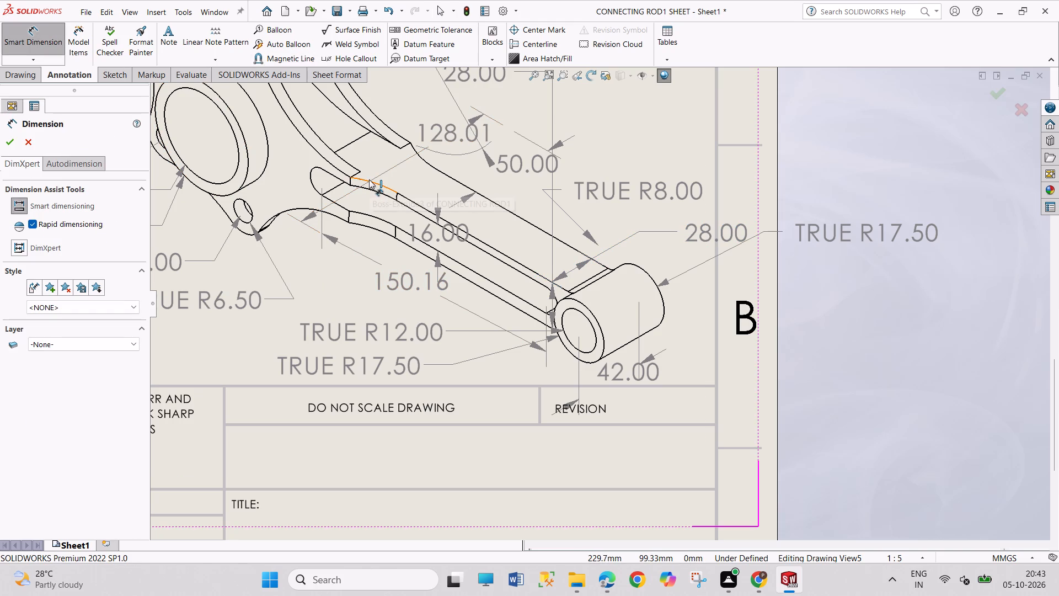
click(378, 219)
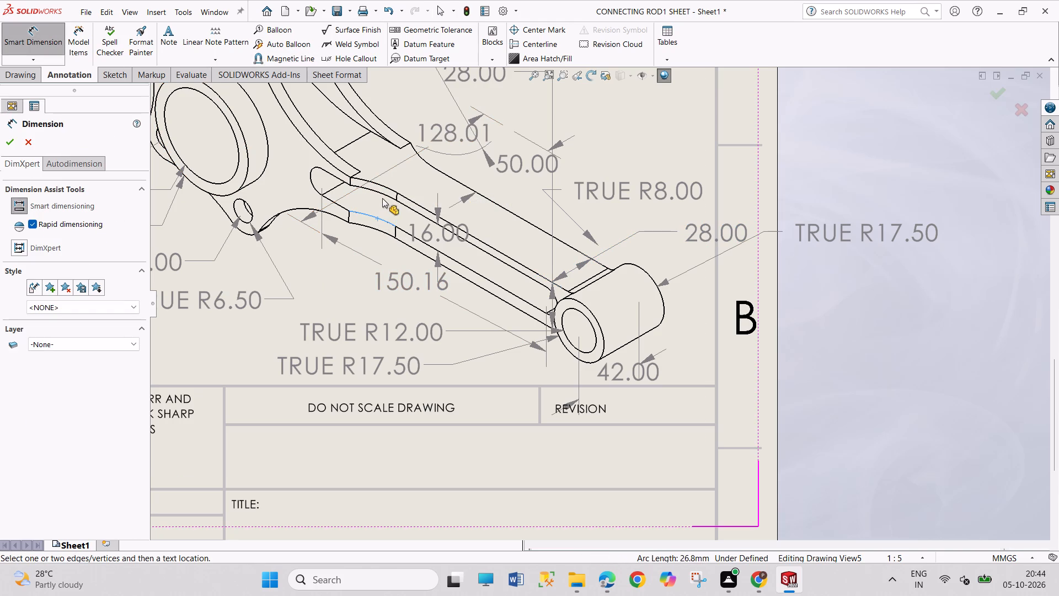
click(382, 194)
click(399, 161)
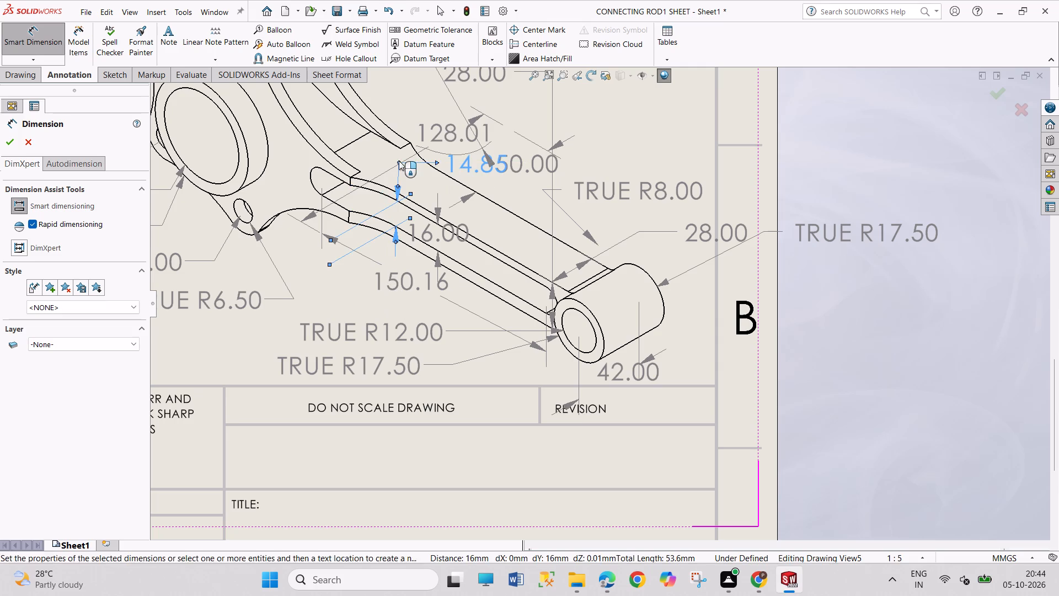
Undo the isometric view's edits back past the 56.00, 7.00, upper TRUE R13.00, 28.00, 150.16 and 16.00 dimensions and the TRUE R8.00 move.
scroll(359, 226, up, 5)
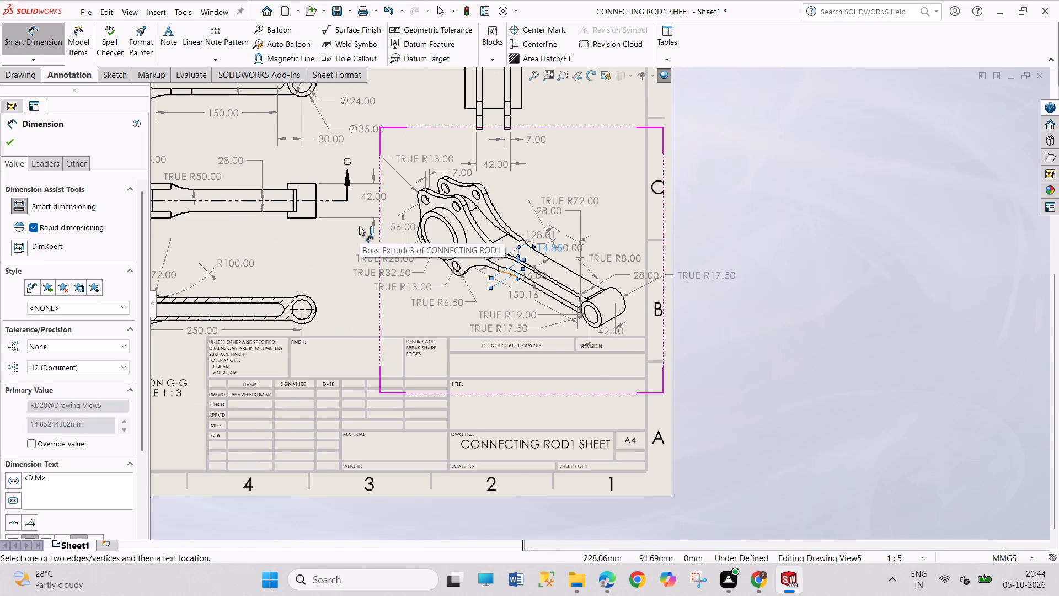
scroll(360, 226, down, 1)
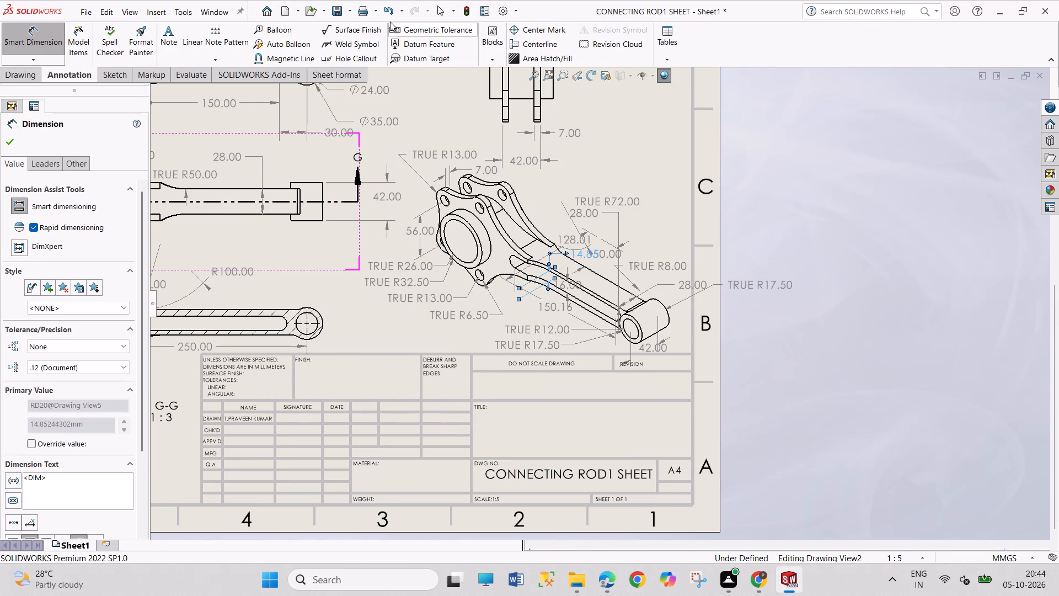
click(389, 14)
triple_click(389, 14)
click(389, 14)
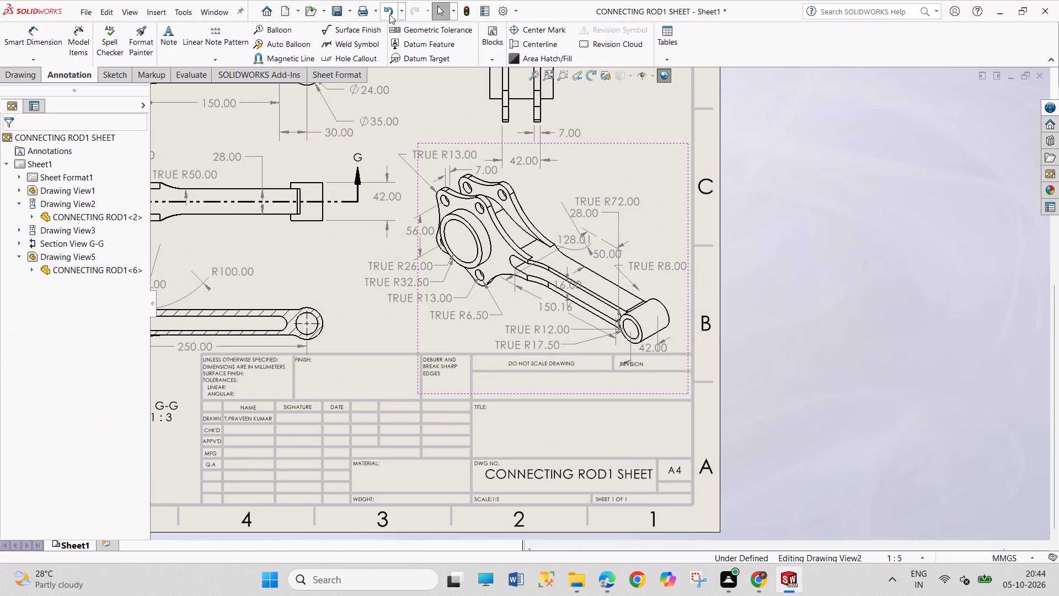
triple_click(389, 14)
triple_click(389, 14)
triple_click(389, 14)
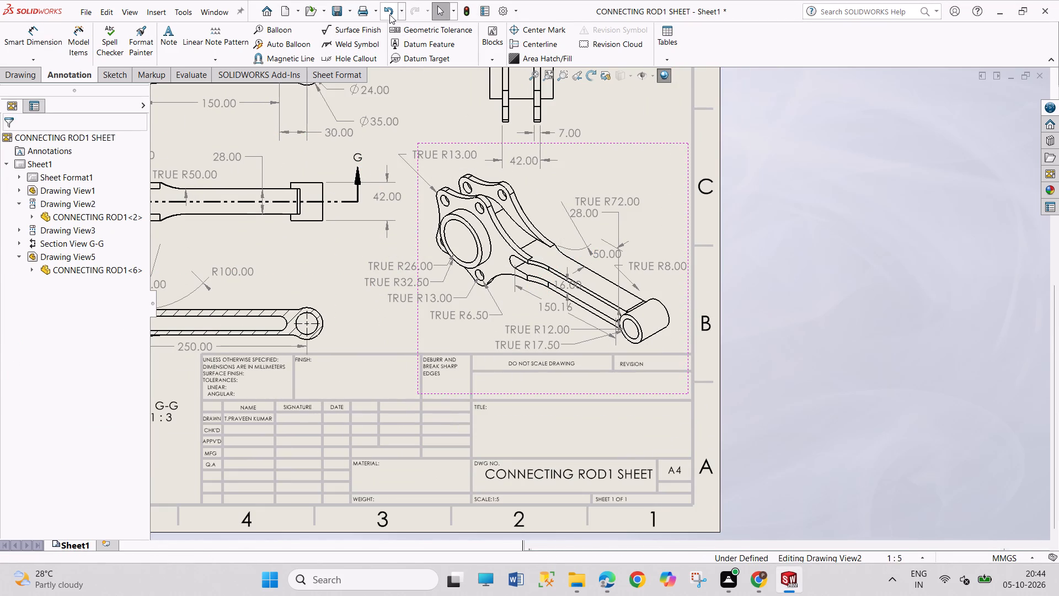
triple_click(389, 14)
triple_click(389, 14)
triple_click(389, 14)
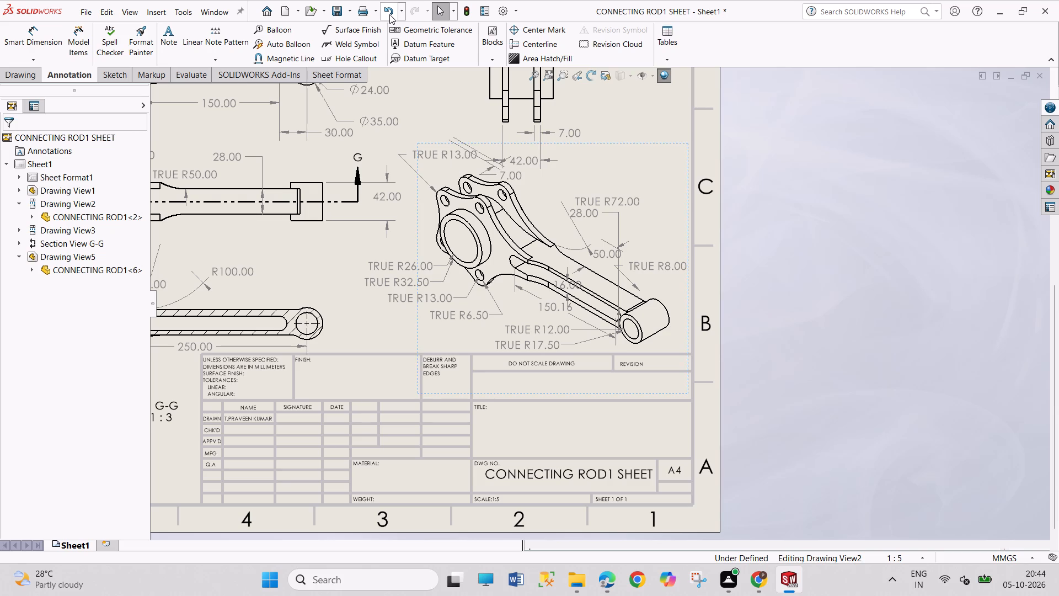
triple_click(389, 14)
triple_click(389, 14)
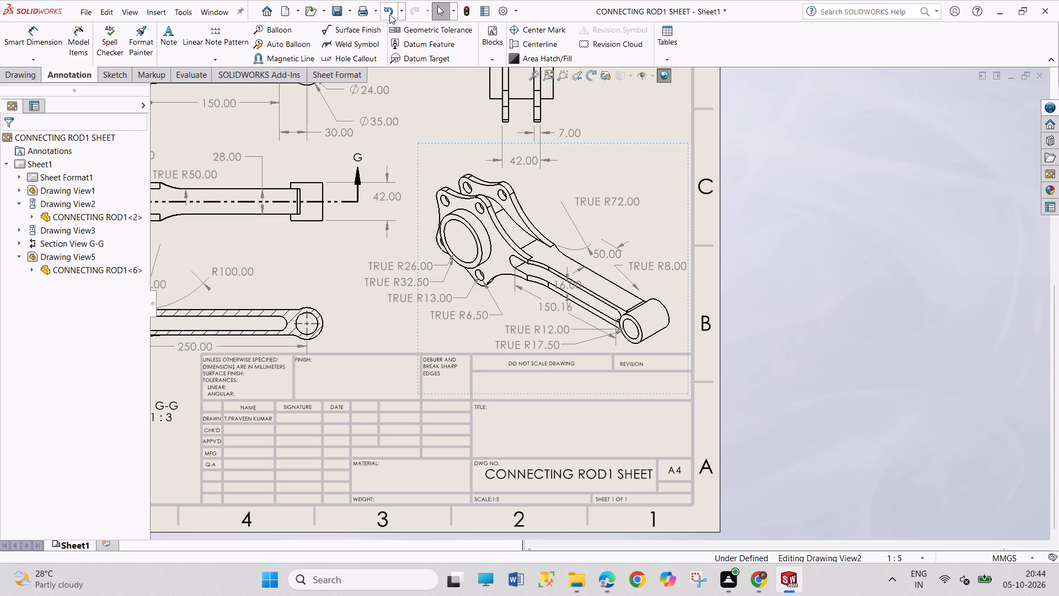
double_click(389, 14)
click(389, 14)
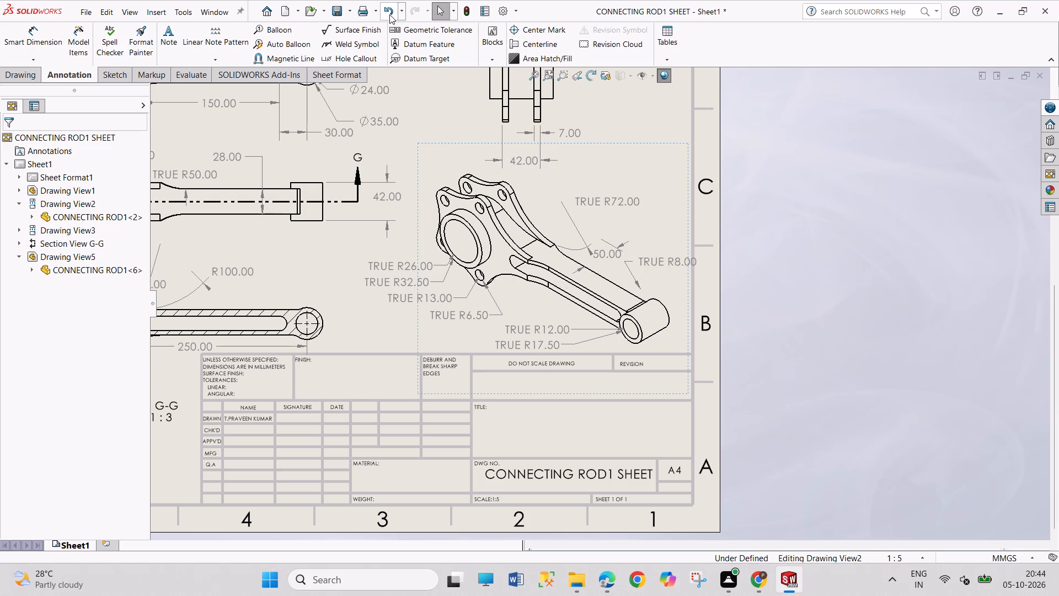
Undo the isometric view's TRUE R8.00 dimension and the repositioning of its TRUE R72.00 dimension.
click(389, 14)
click(389, 14)
click(389, 14)
click(389, 14)
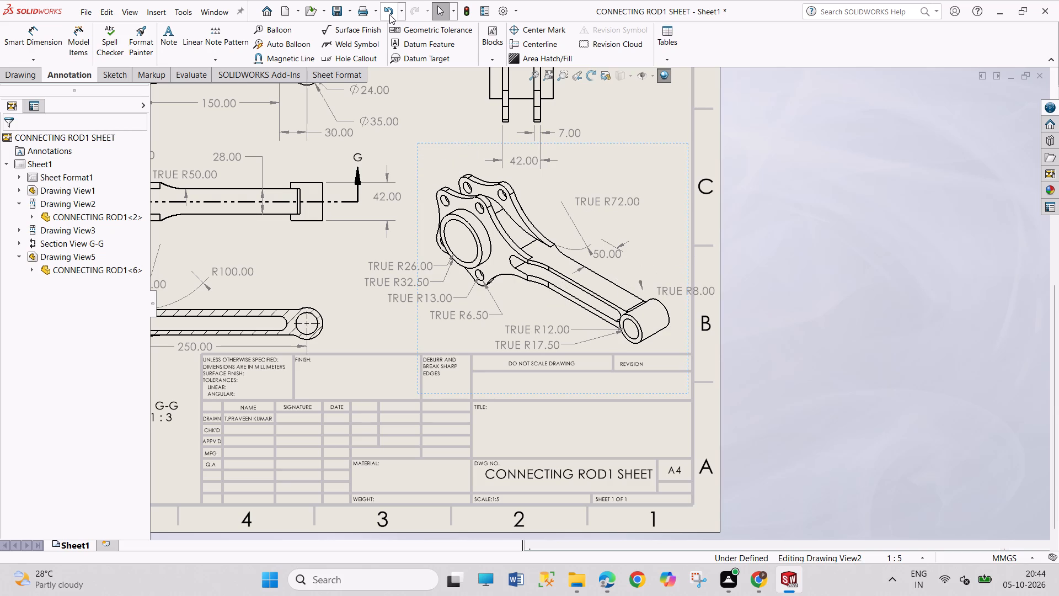
click(389, 14)
click(389, 14)
click(389, 14)
click(389, 14)
click(389, 14)
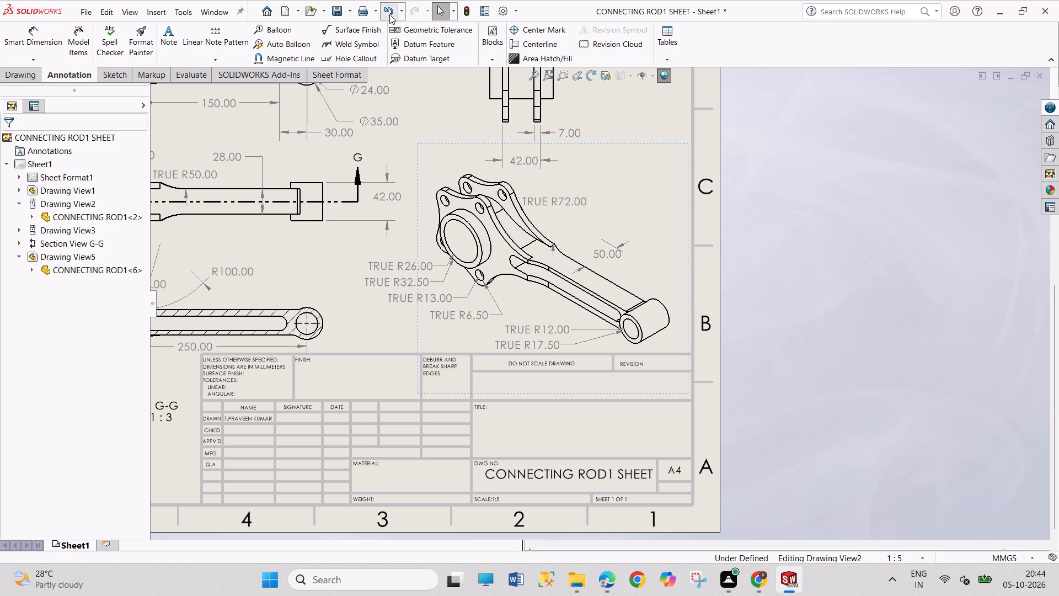
click(389, 14)
click(389, 14)
click(389, 14)
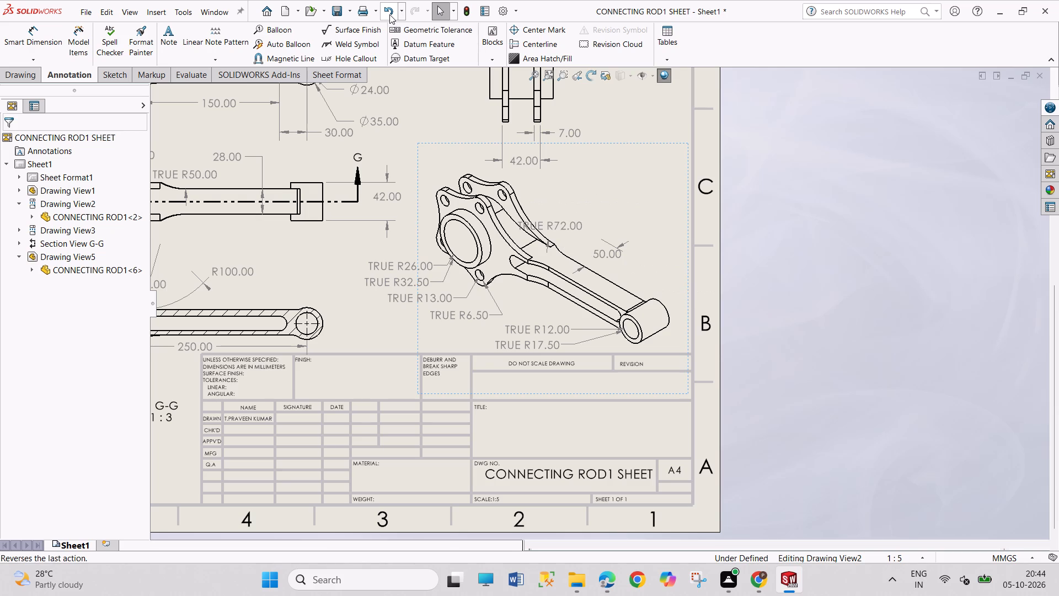
Undo the isometric view's small-end, big-end and flange radius dimensions together with the 50.00 shank dimension.
click(389, 14)
click(389, 14)
click(389, 14)
click(389, 14)
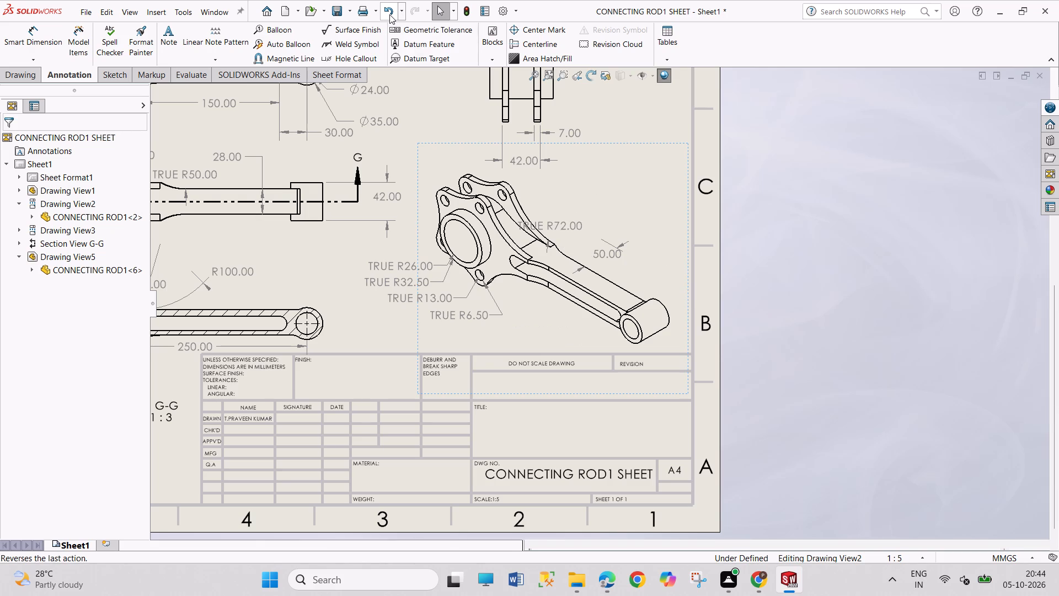
click(389, 14)
click(389, 14)
click(389, 14)
click(389, 14)
double_click(389, 14)
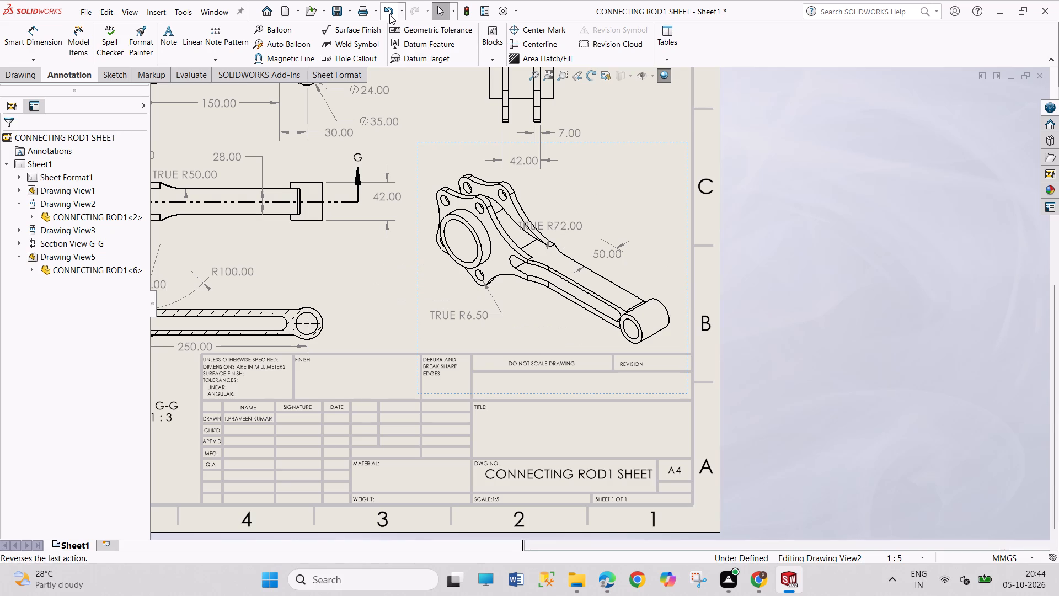
click(389, 14)
click(389, 14)
click(389, 14)
click(389, 14)
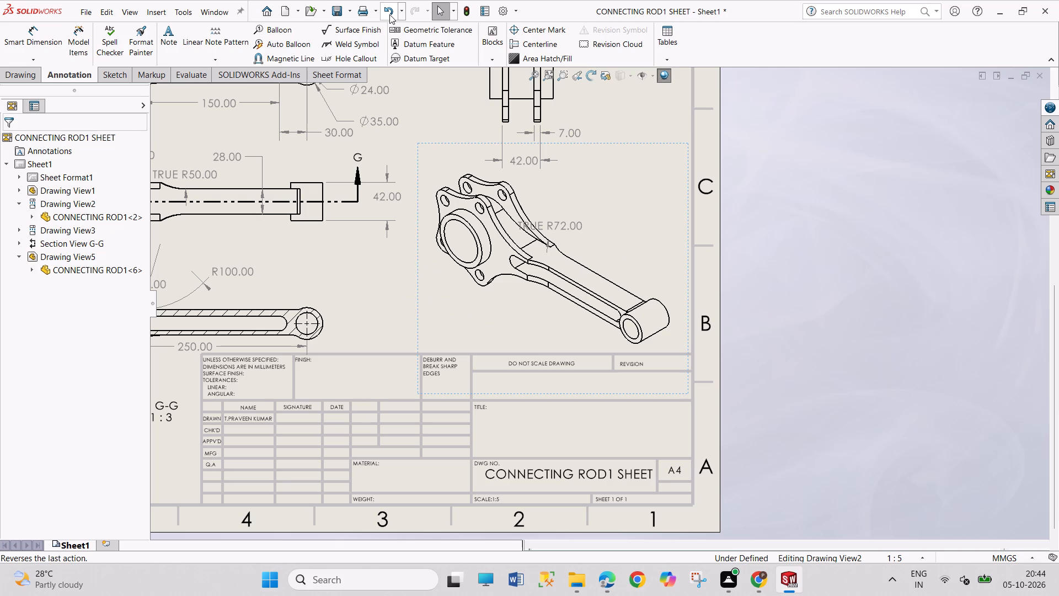
Undo the remaining TRUE R72.00, TRUE R32.50 and 119.68 dimension edits until the isometric view has no dimensions.
click(389, 14)
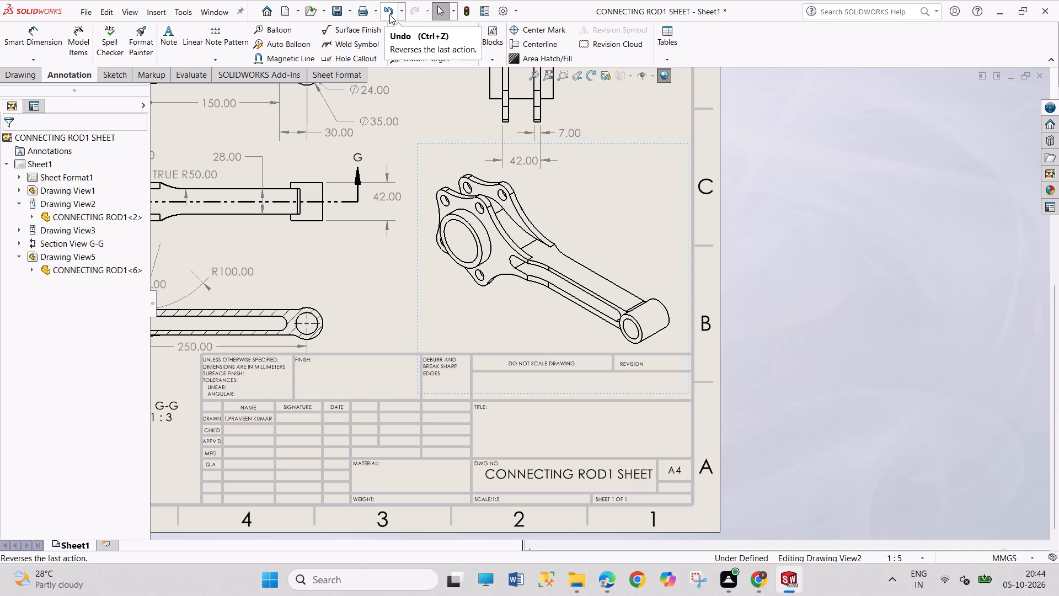
click(389, 14)
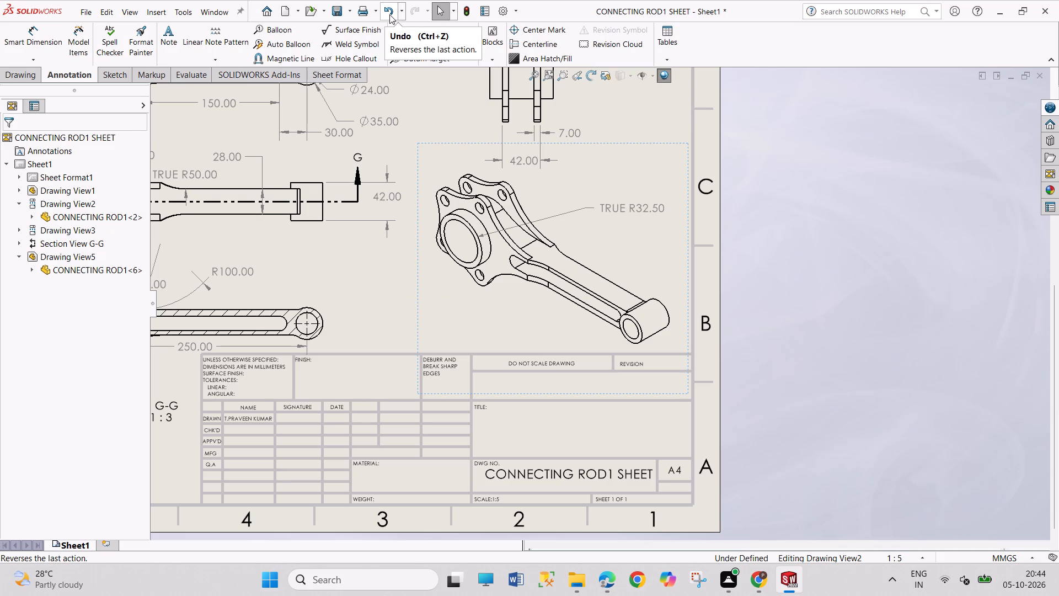
click(389, 14)
click(389, 14)
click(389, 14)
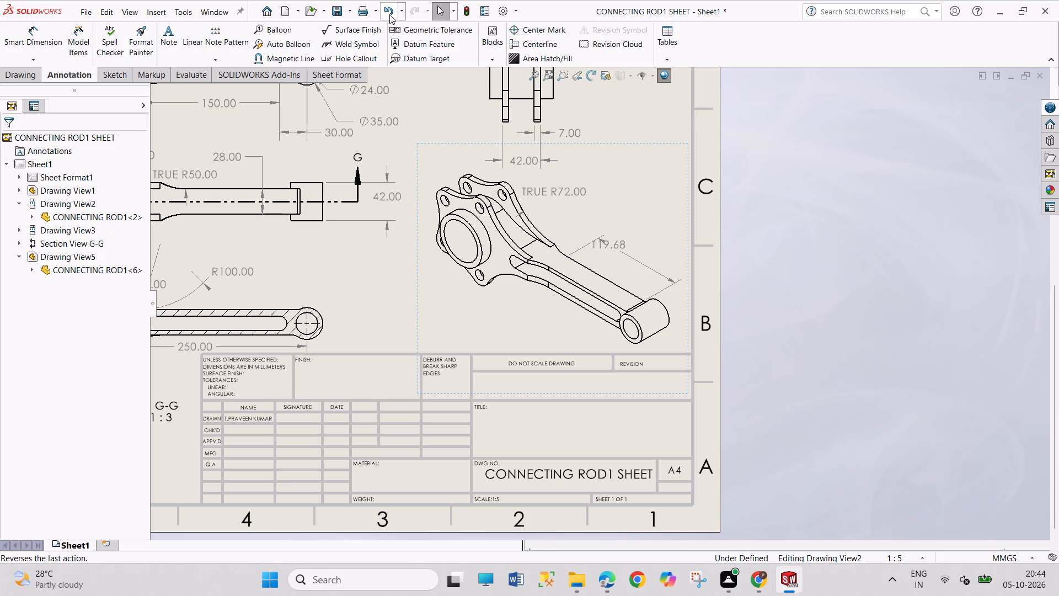
click(389, 14)
click(389, 14)
click(389, 14)
click(389, 14)
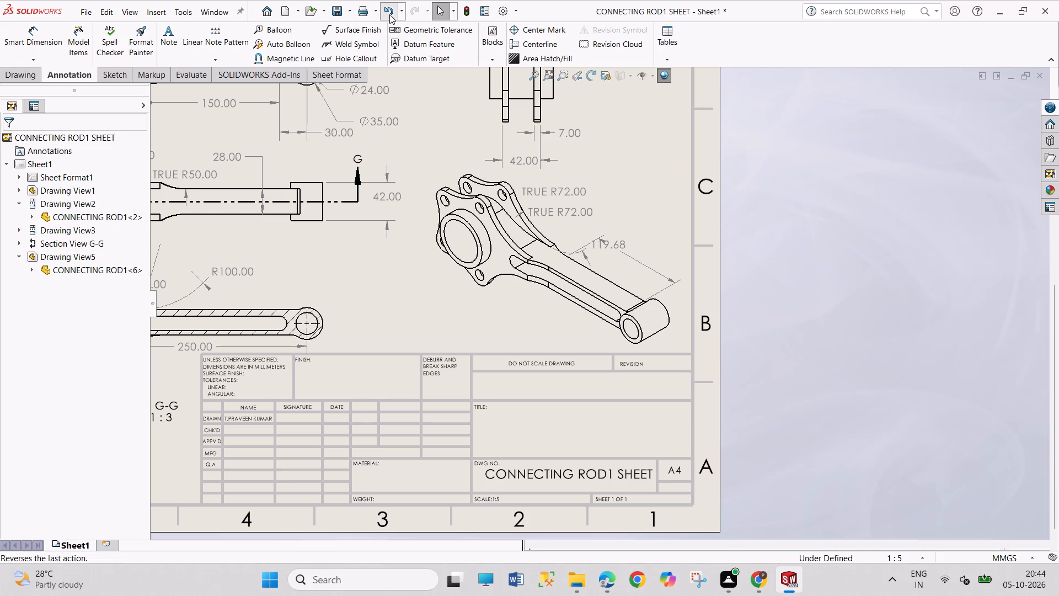
click(389, 14)
click(389, 14)
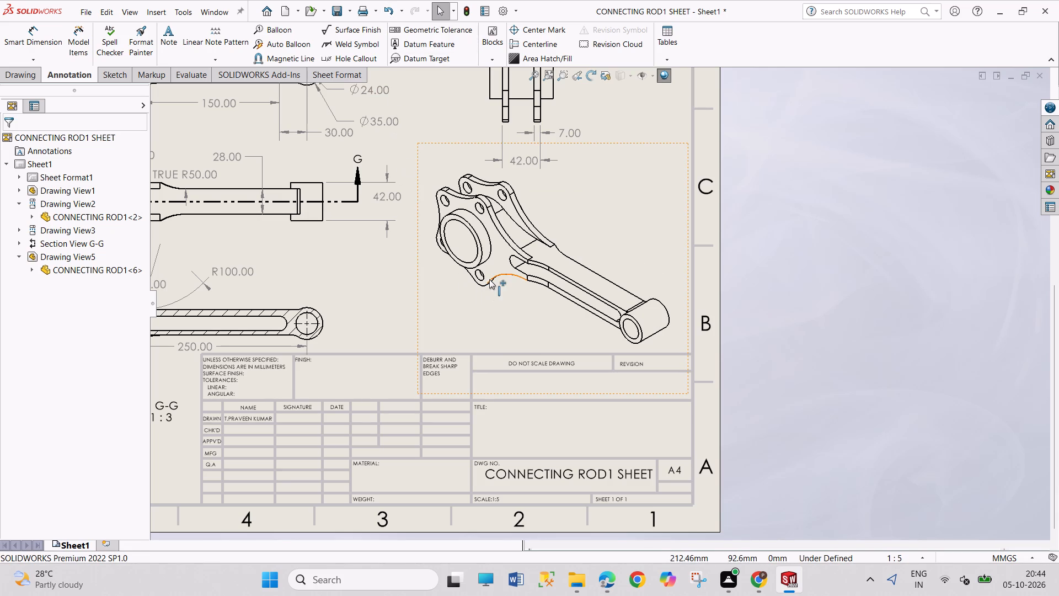
Set the isometric view's display style to Shaded With Edges.
click(635, 247)
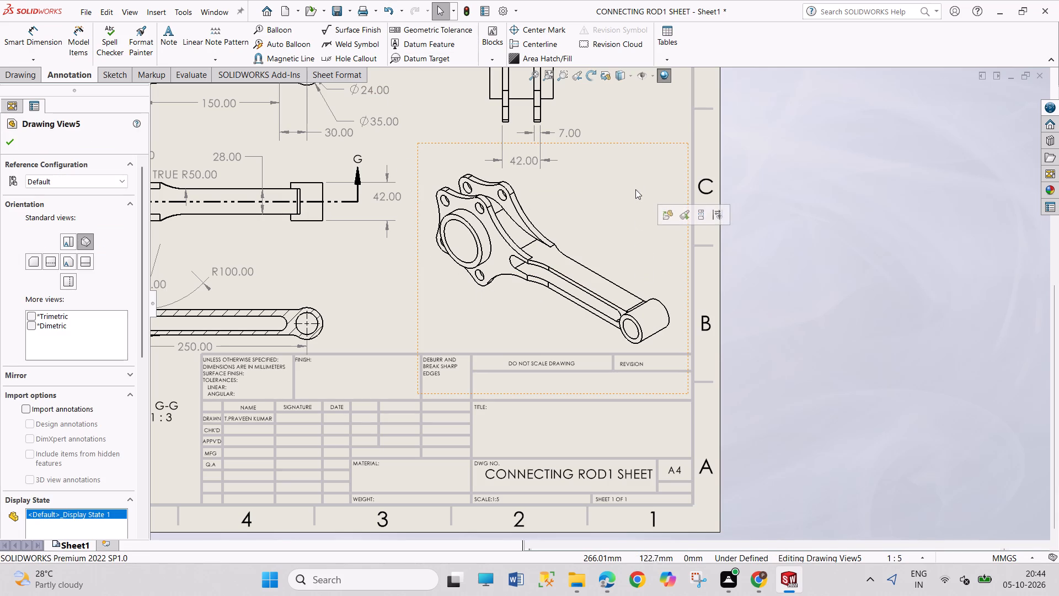
click(635, 146)
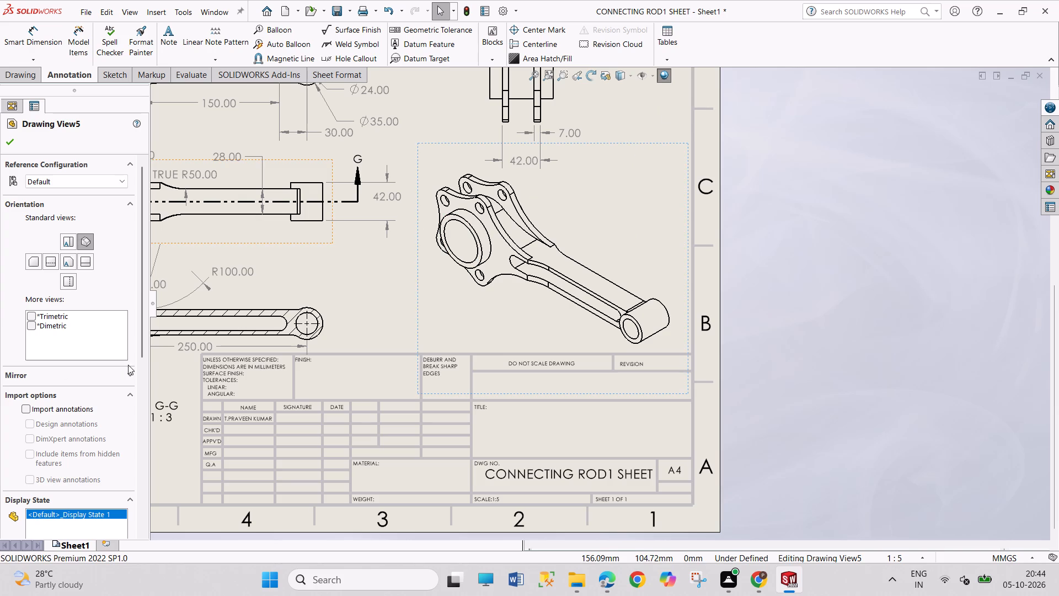
drag(143, 336, 143, 376)
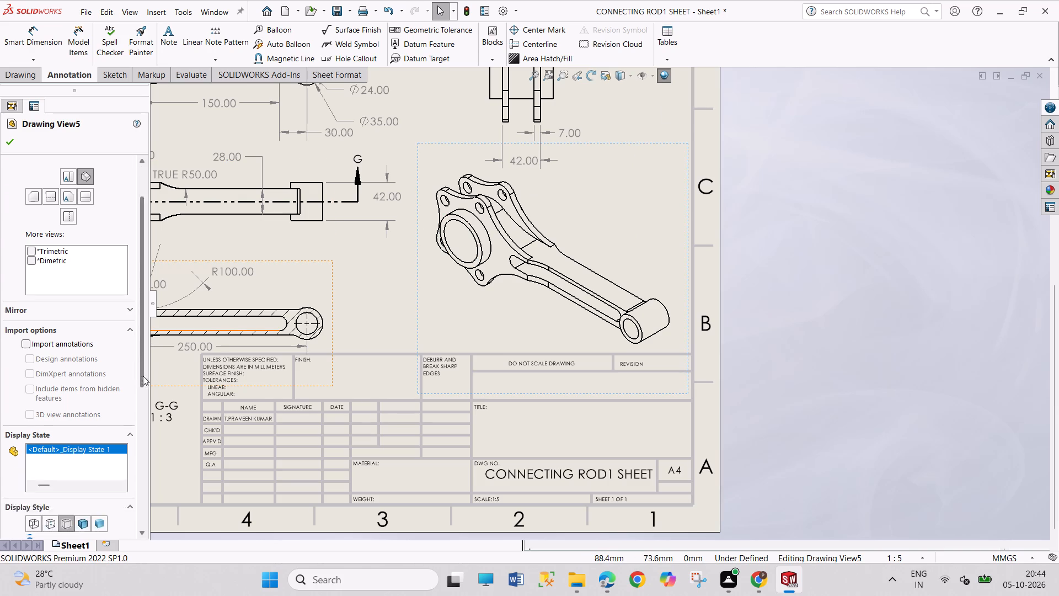
drag(143, 376, 143, 454)
click(79, 350)
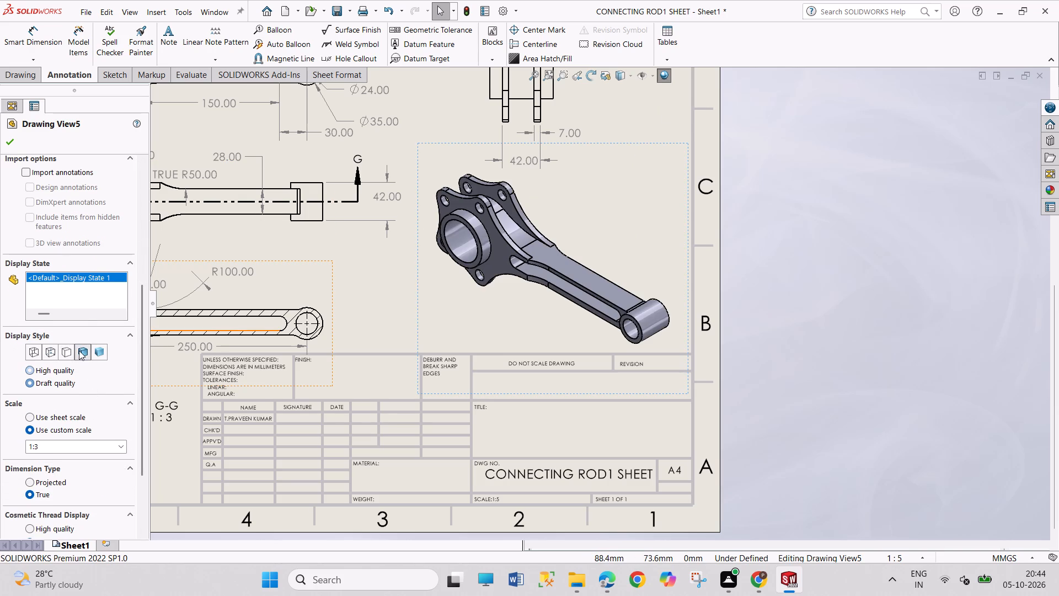
click(9, 137)
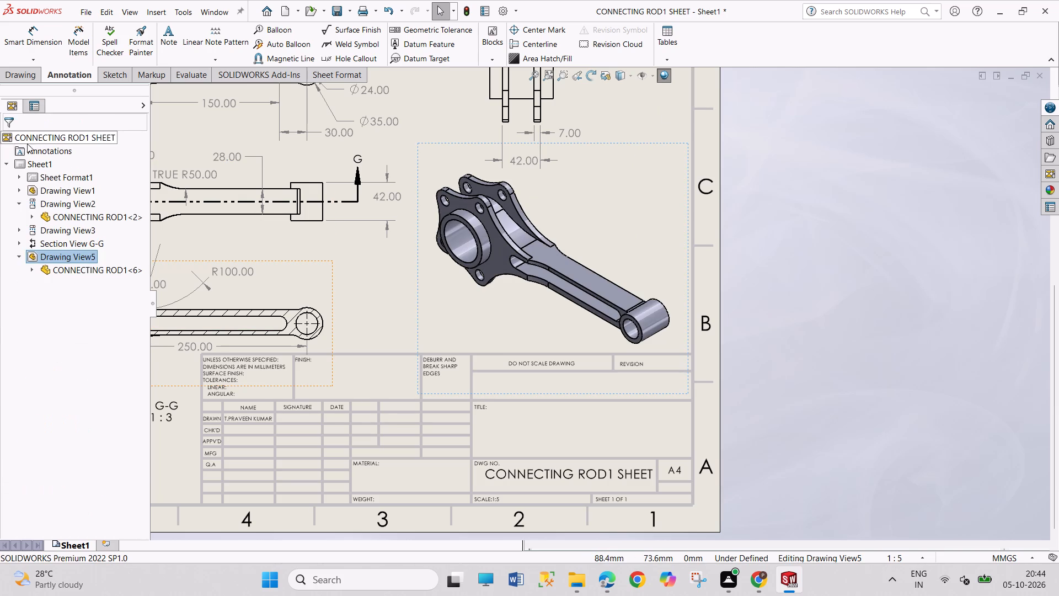
right_click(788, 205)
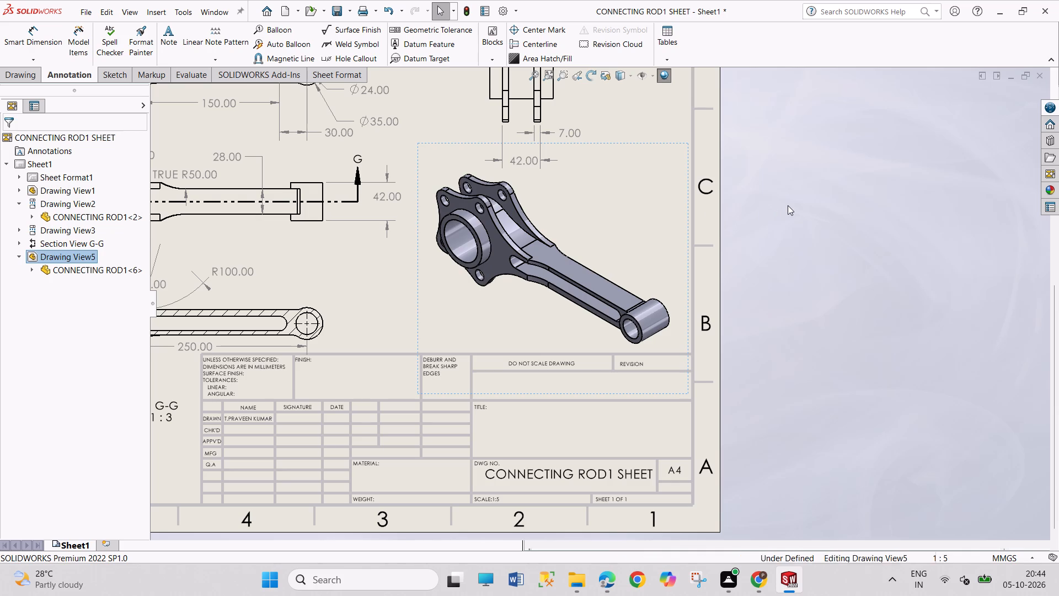
click(769, 185)
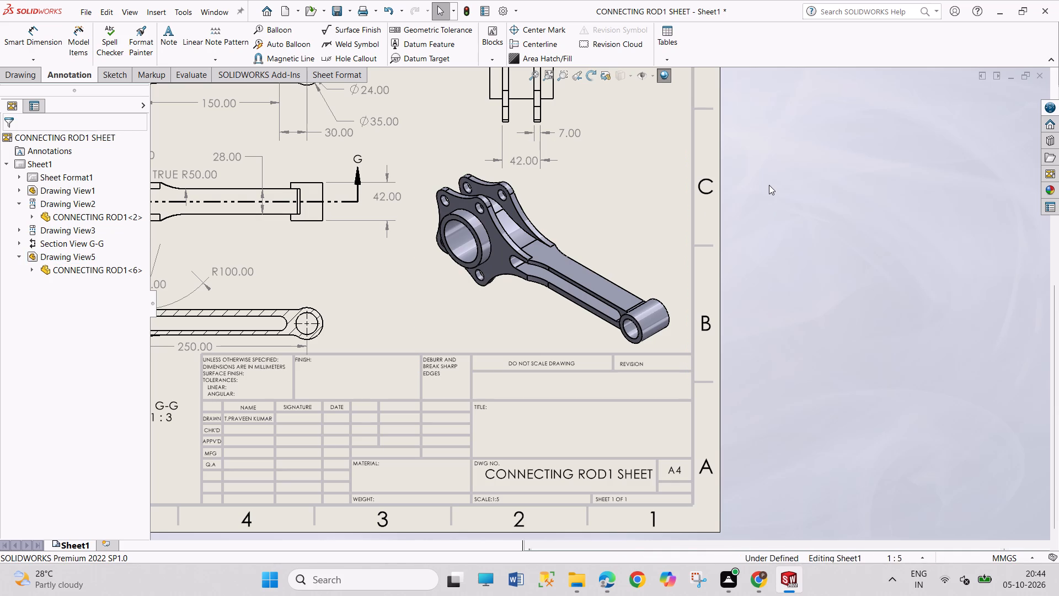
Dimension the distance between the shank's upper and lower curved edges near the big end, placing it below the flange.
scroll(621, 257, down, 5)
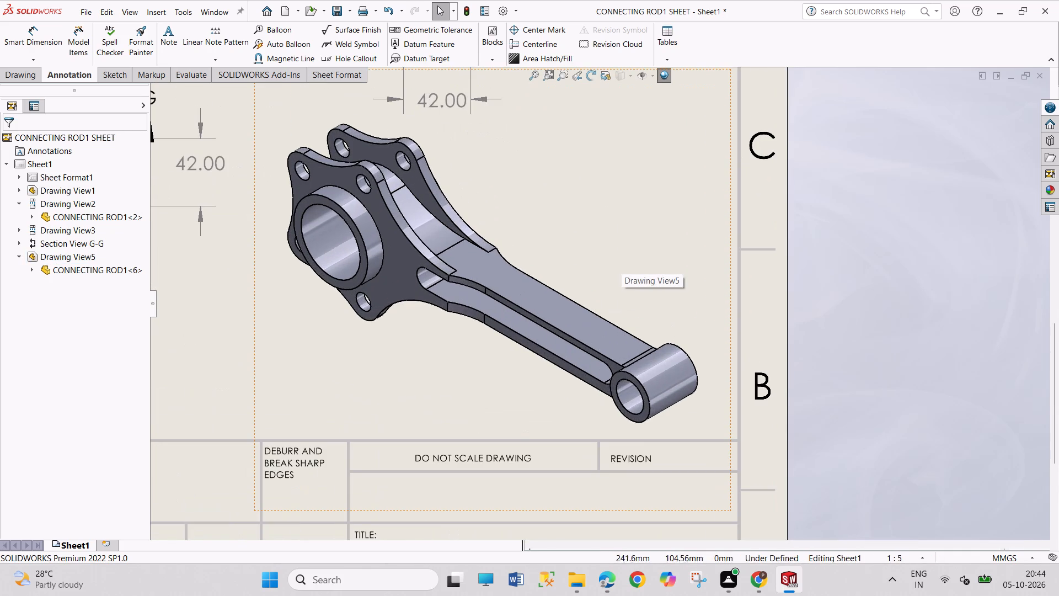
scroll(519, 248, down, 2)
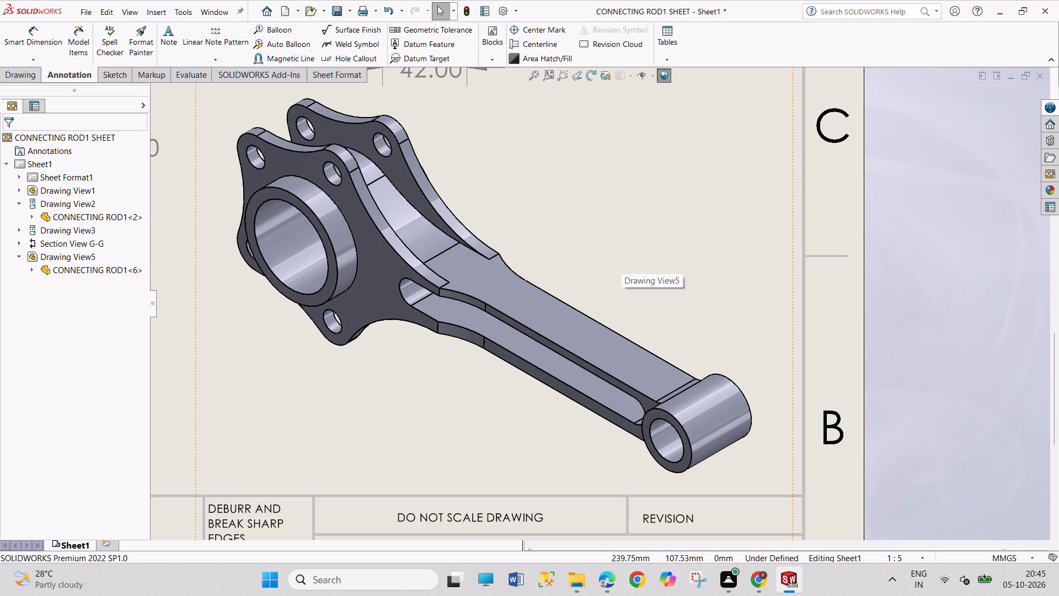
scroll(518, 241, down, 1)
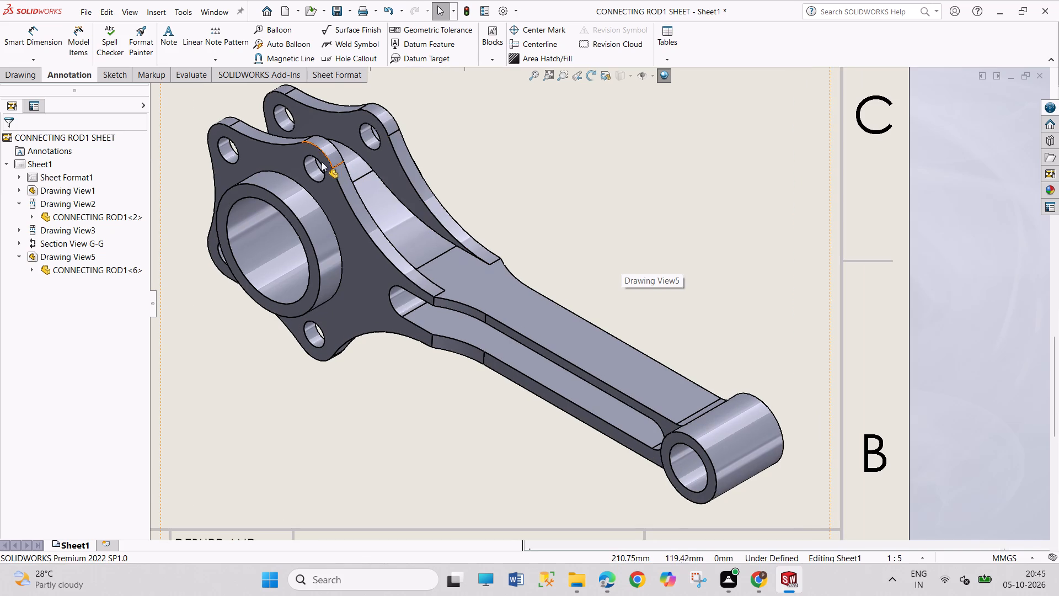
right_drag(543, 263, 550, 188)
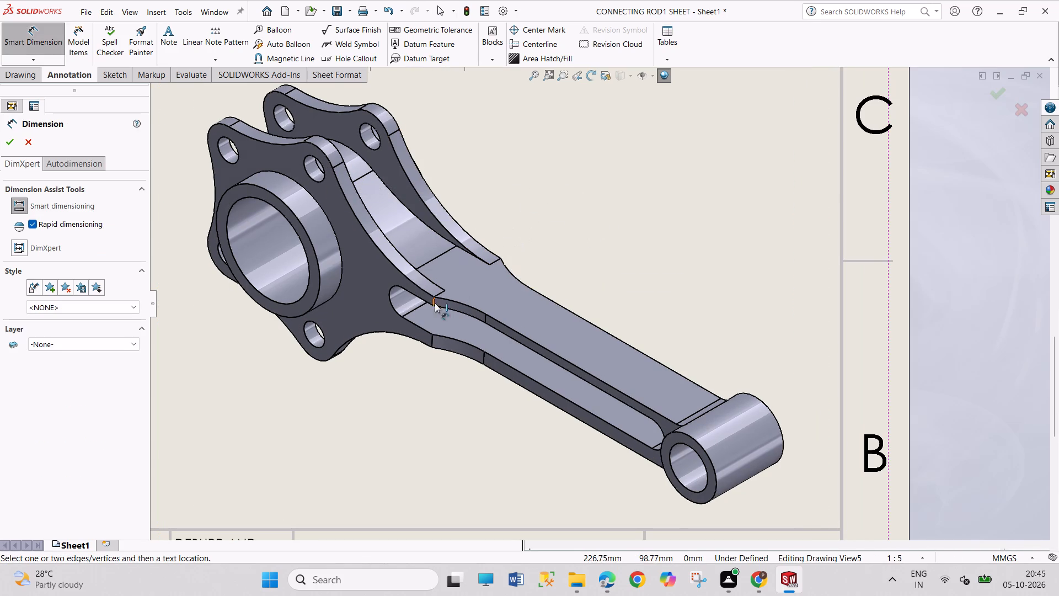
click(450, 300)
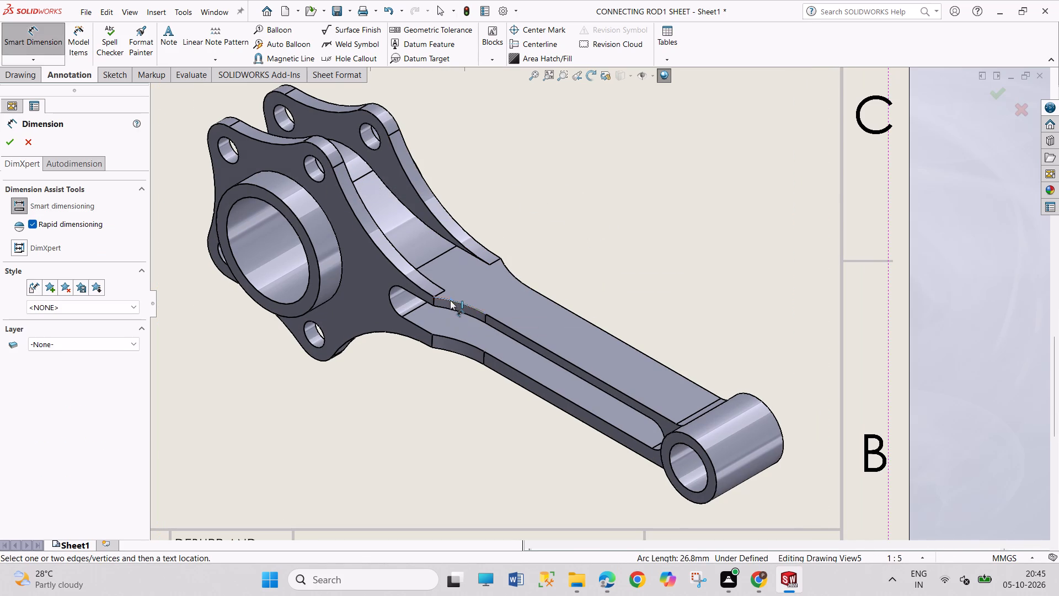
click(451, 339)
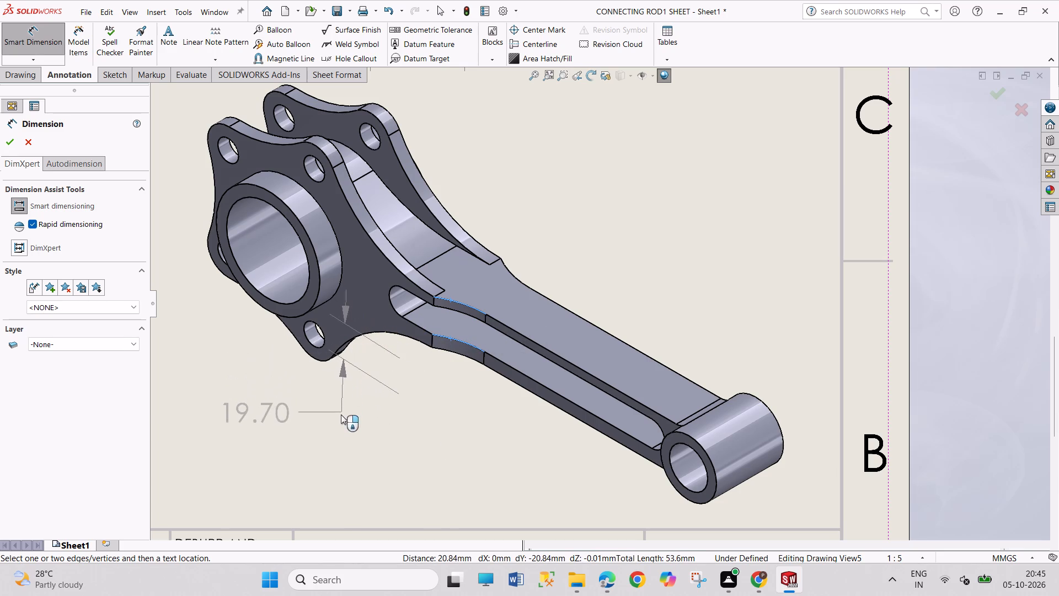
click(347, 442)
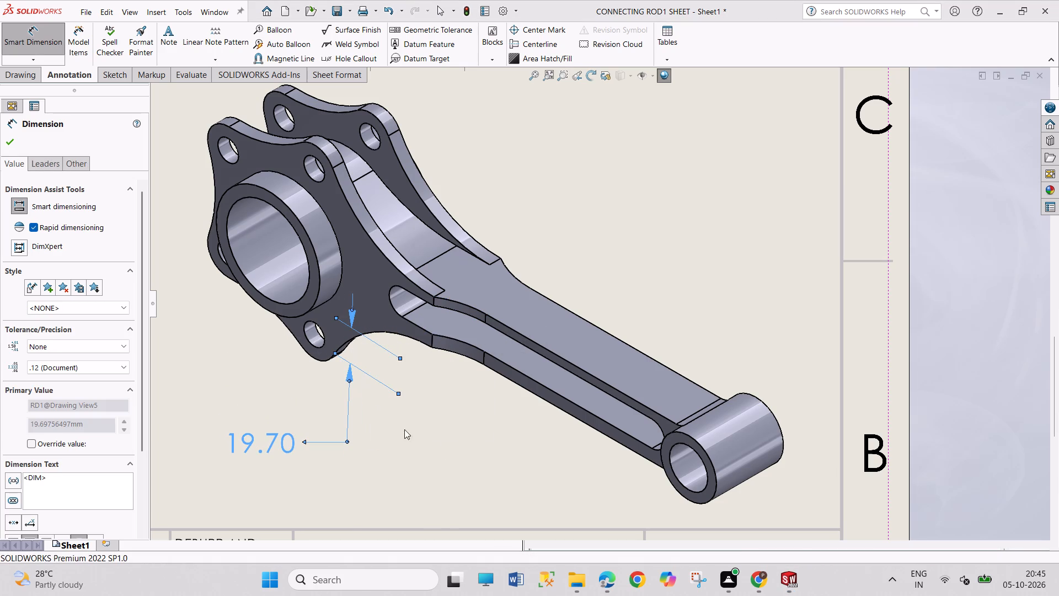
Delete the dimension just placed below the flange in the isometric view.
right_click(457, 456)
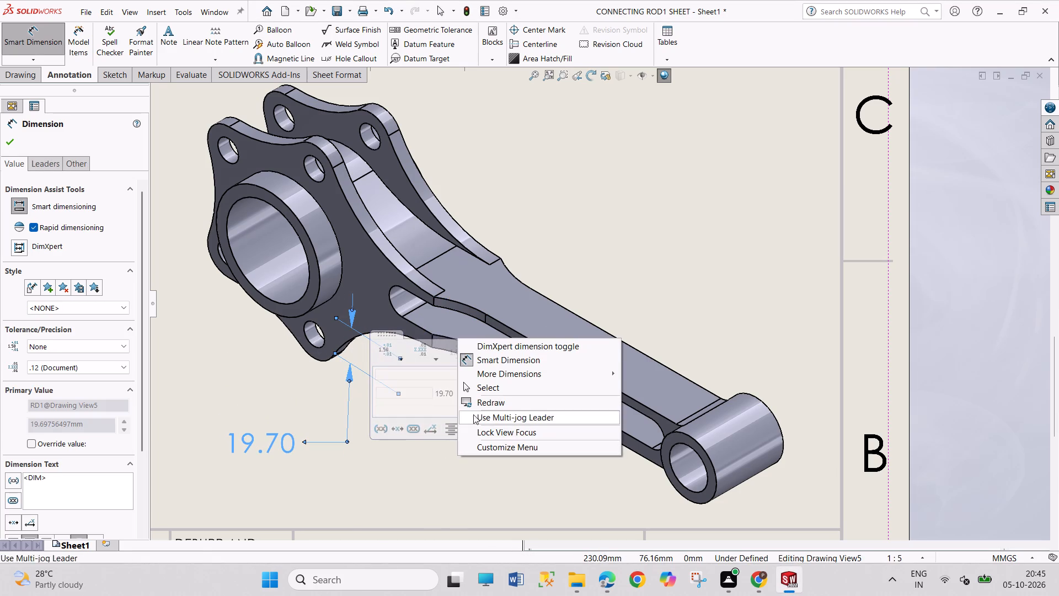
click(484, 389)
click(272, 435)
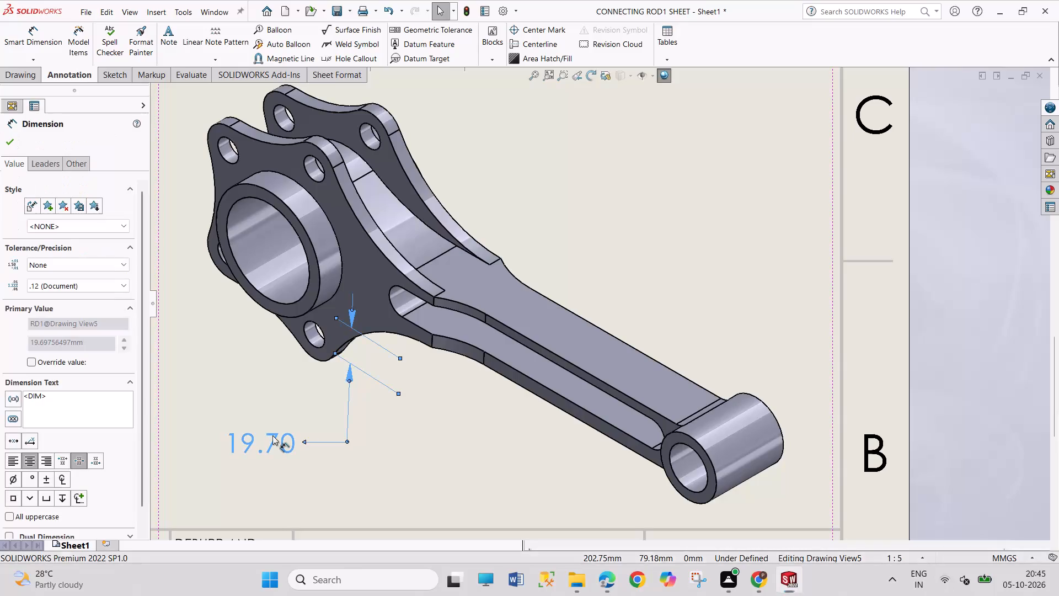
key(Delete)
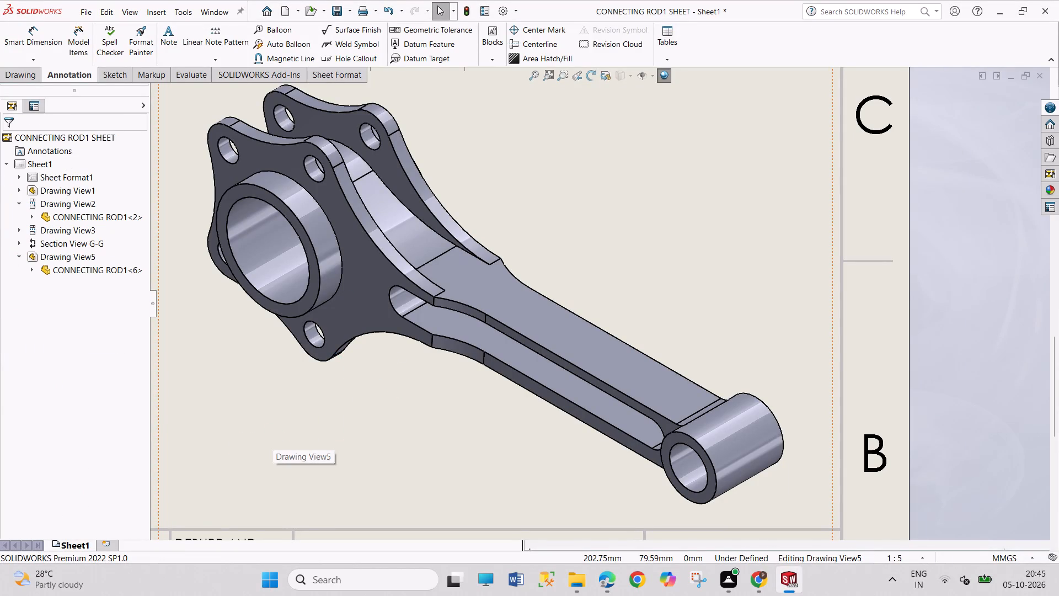
Examine the whole sheet and the dimensions on the upper front view of the connecting rod.
scroll(301, 405, up, 1)
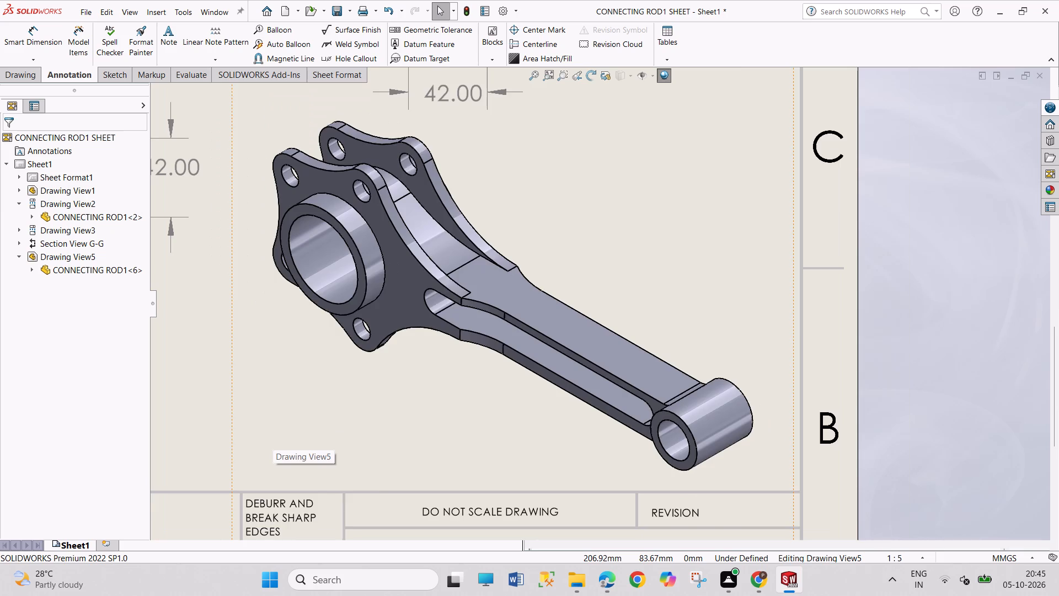
scroll(301, 405, up, 7)
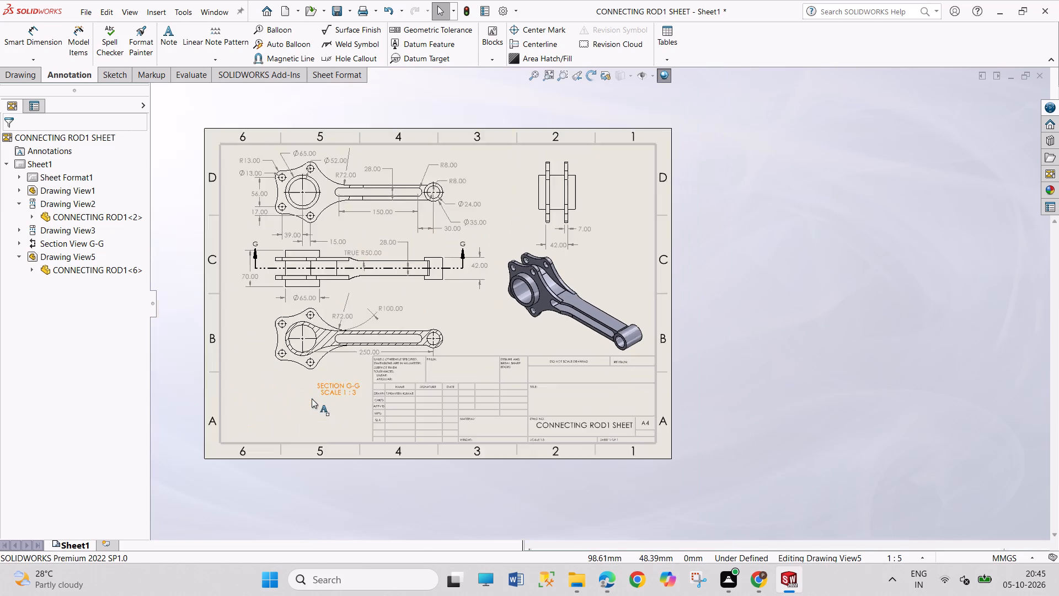
scroll(312, 398, up, 4)
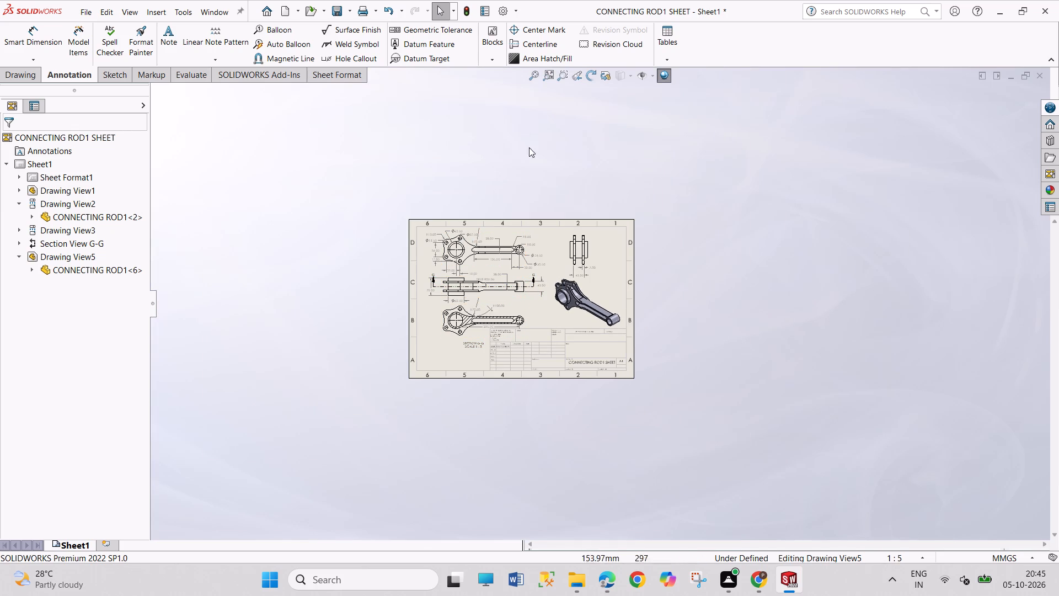
click(528, 80)
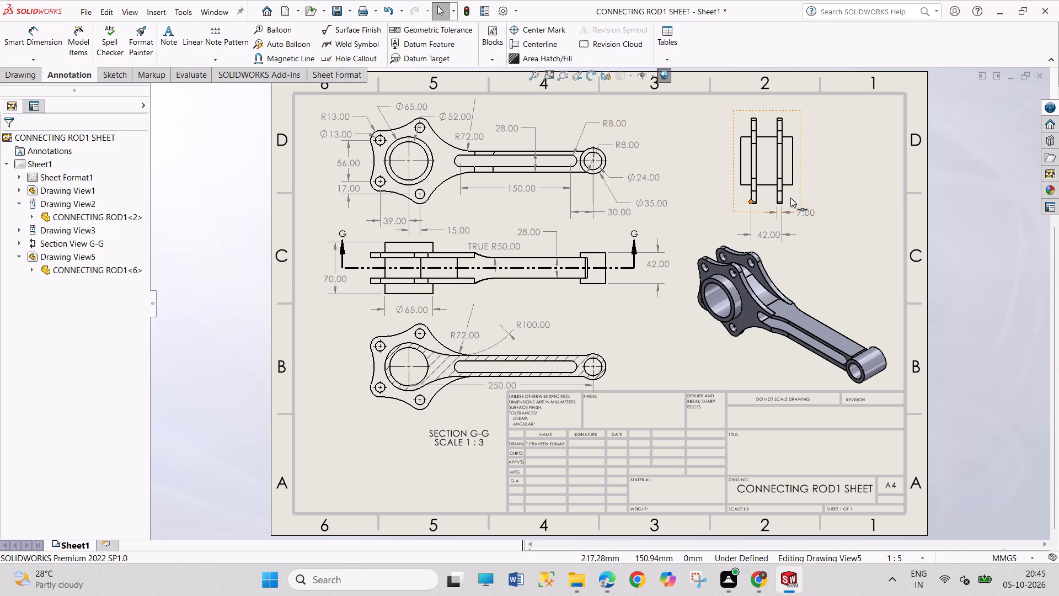
scroll(454, 101, down, 2)
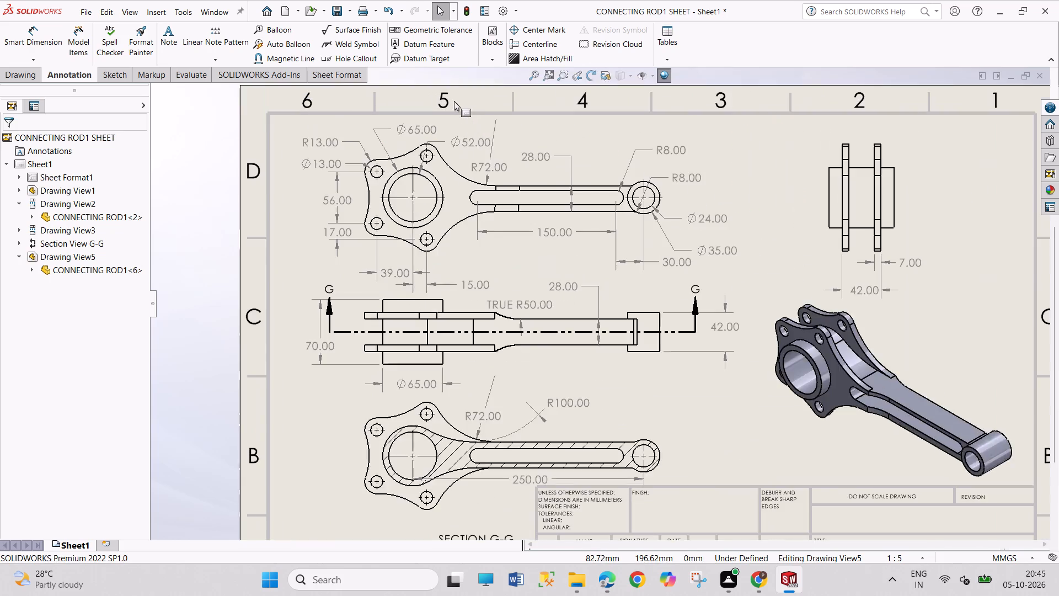
scroll(454, 101, down, 4)
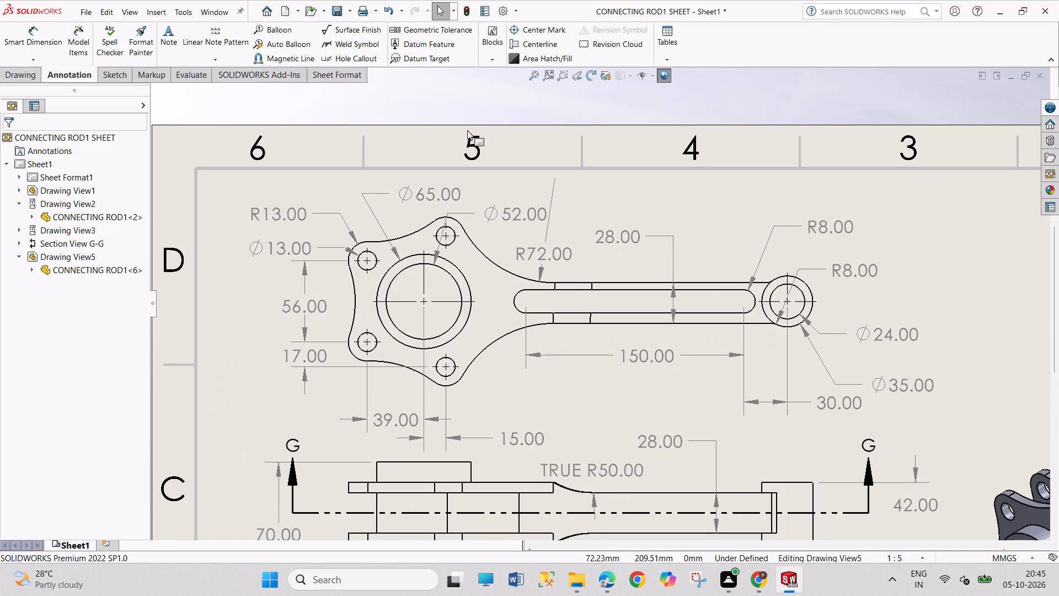
In the isometric view, use Smart Dimension to dimension the cross edge between the flanges, placing the value beside the shank.
right_drag(568, 429, 567, 351)
scroll(734, 383, up, 3)
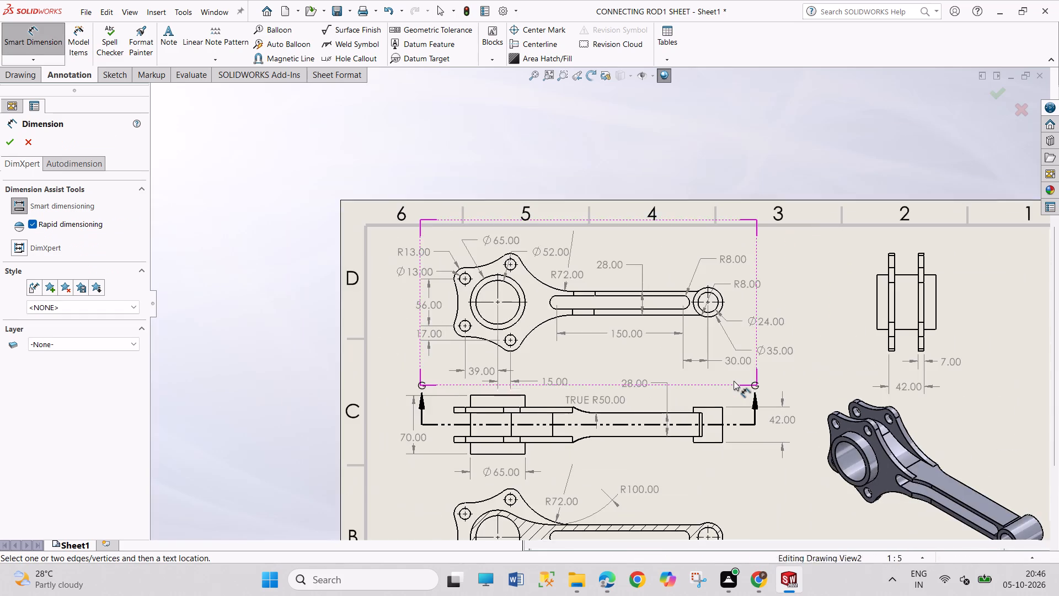
scroll(734, 381, up, 2)
scroll(900, 417, down, 6)
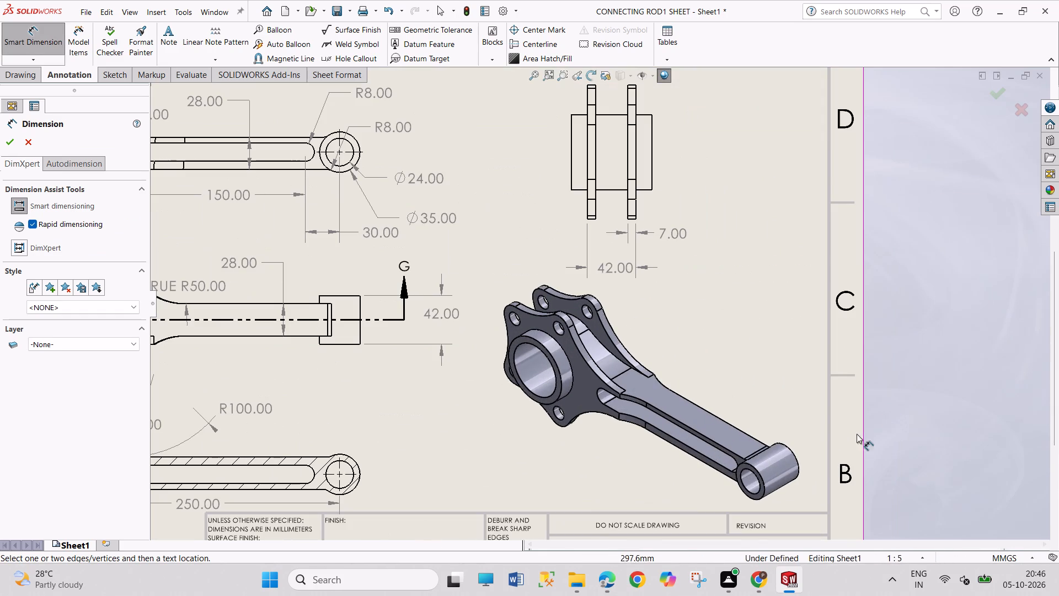
scroll(619, 383, down, 7)
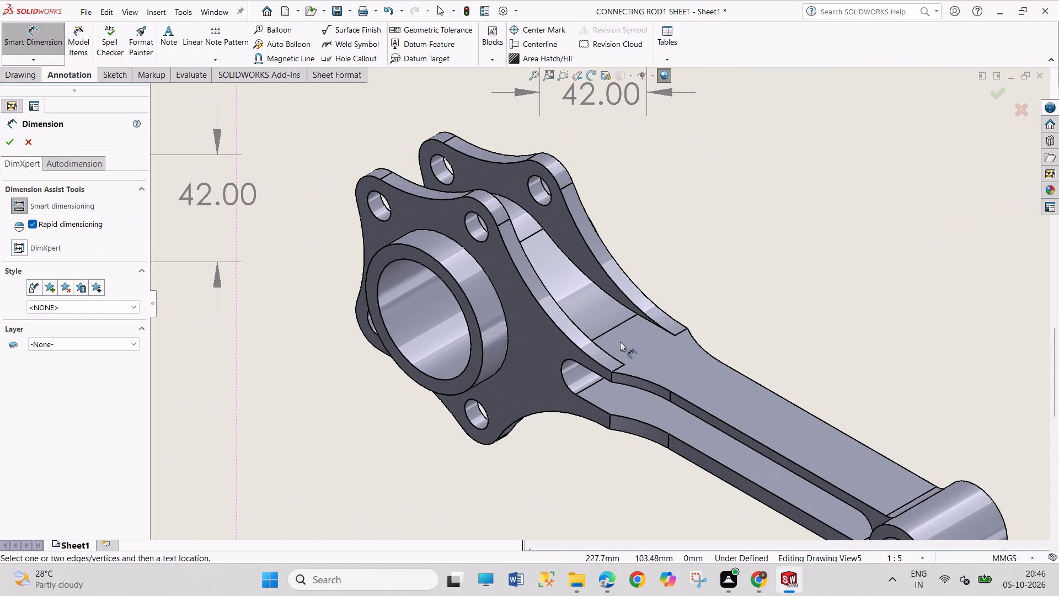
click(619, 324)
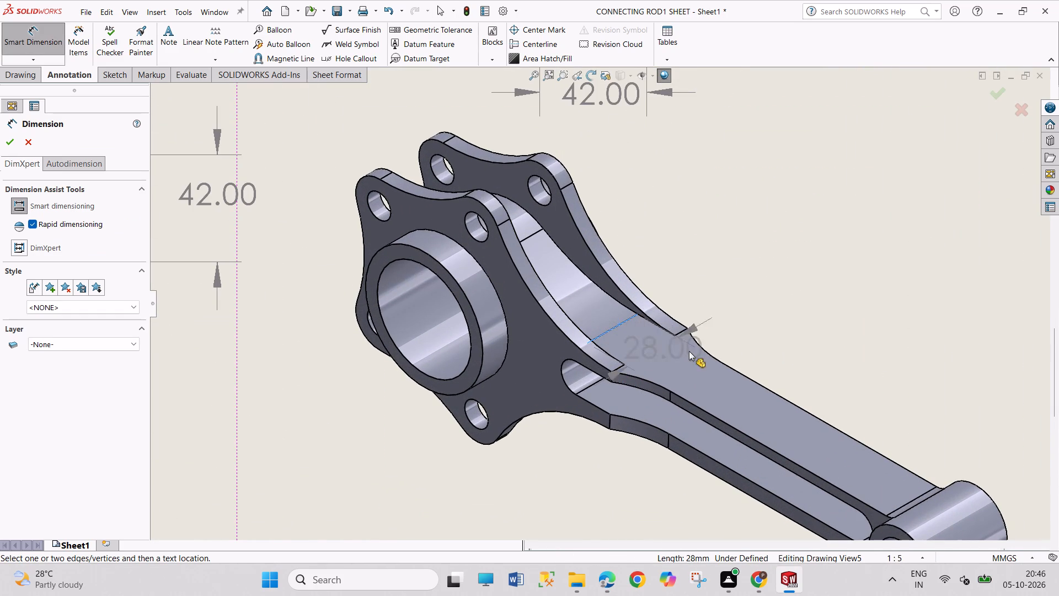
click(779, 331)
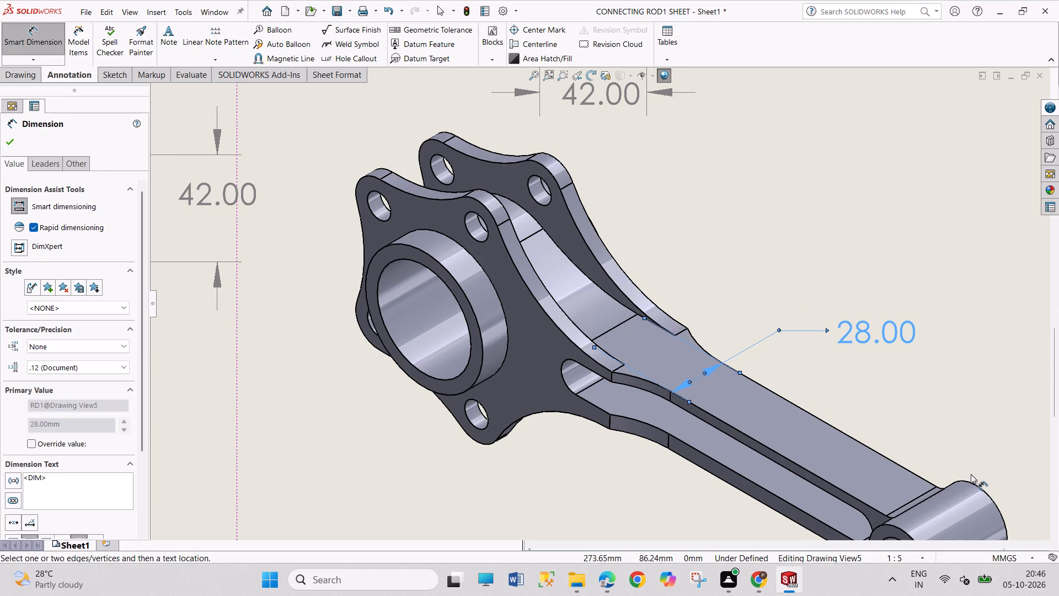
Dimension the radii of the big-end boss's outer edge and its bore in the isometric view, placing both below-left of the boss.
click(484, 356)
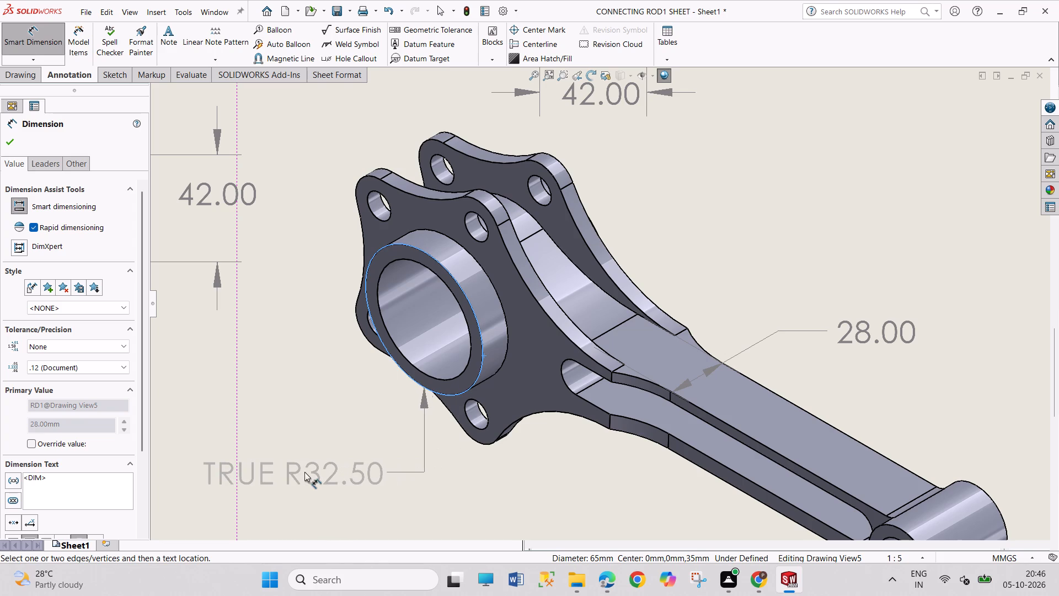
click(304, 472)
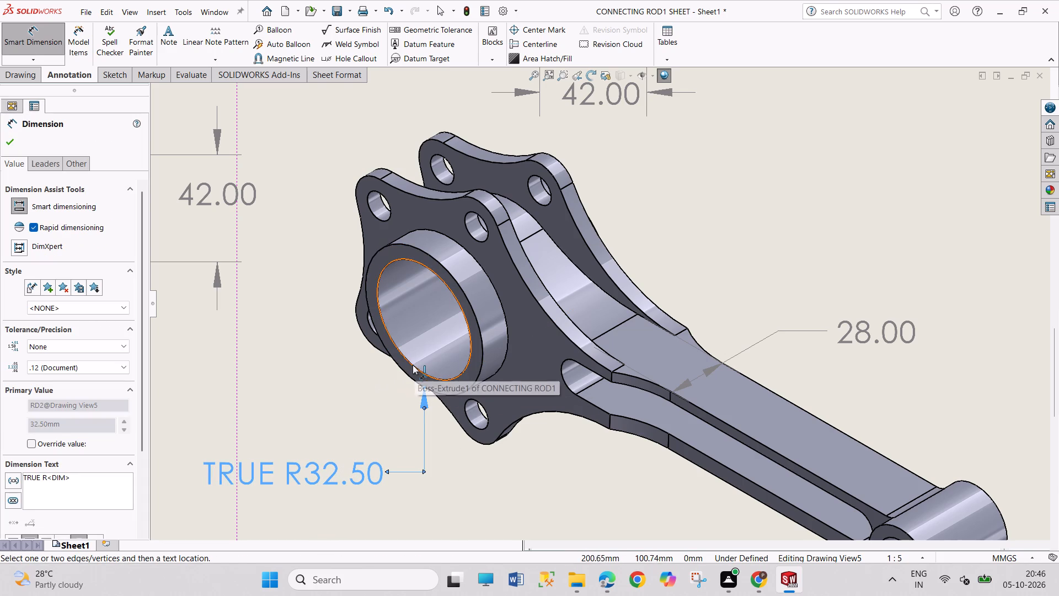
click(413, 365)
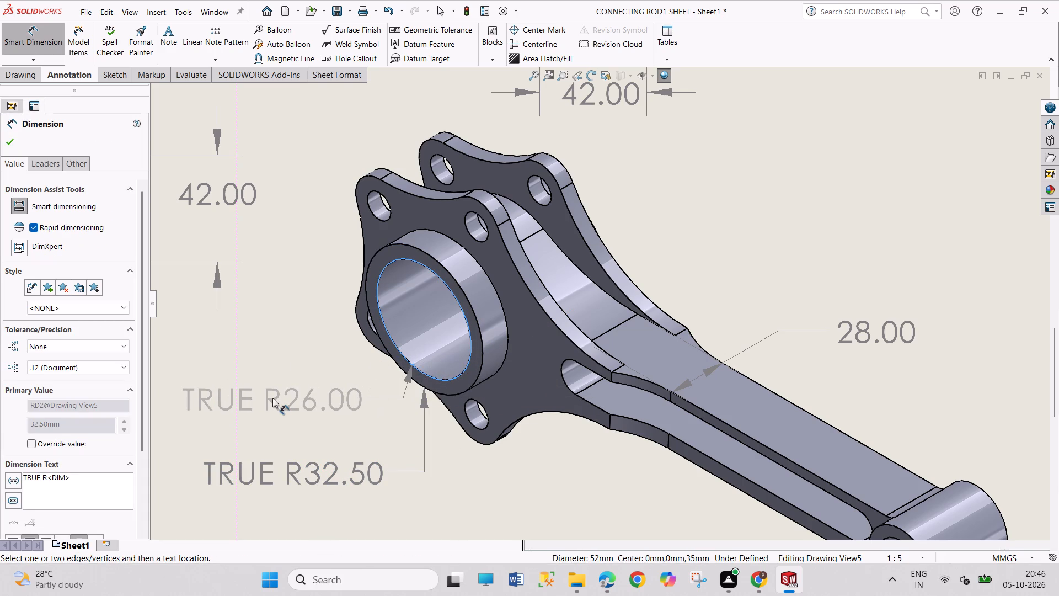
click(272, 398)
right_click(547, 484)
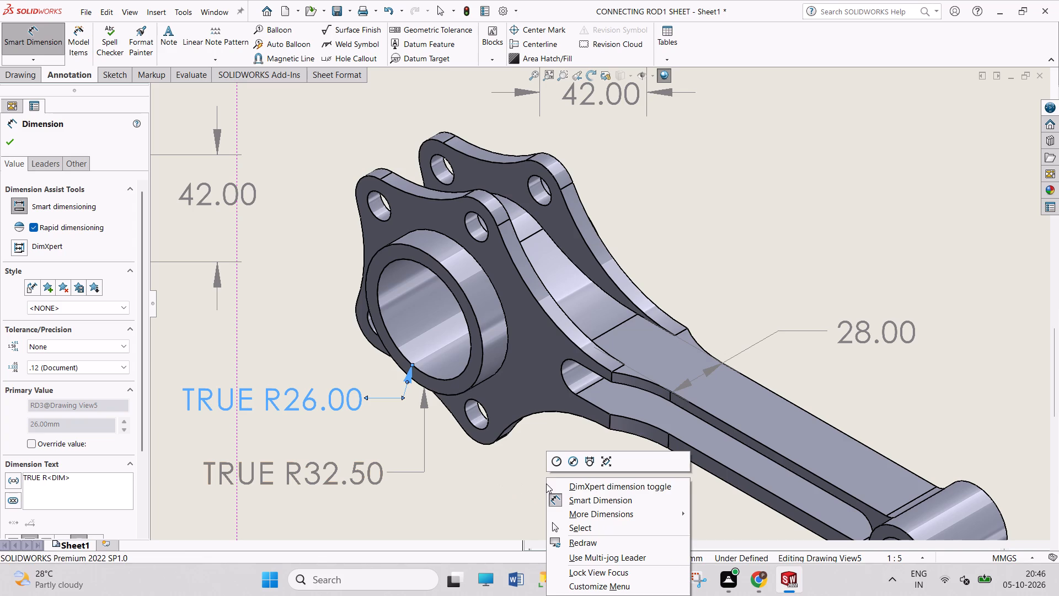
click(578, 525)
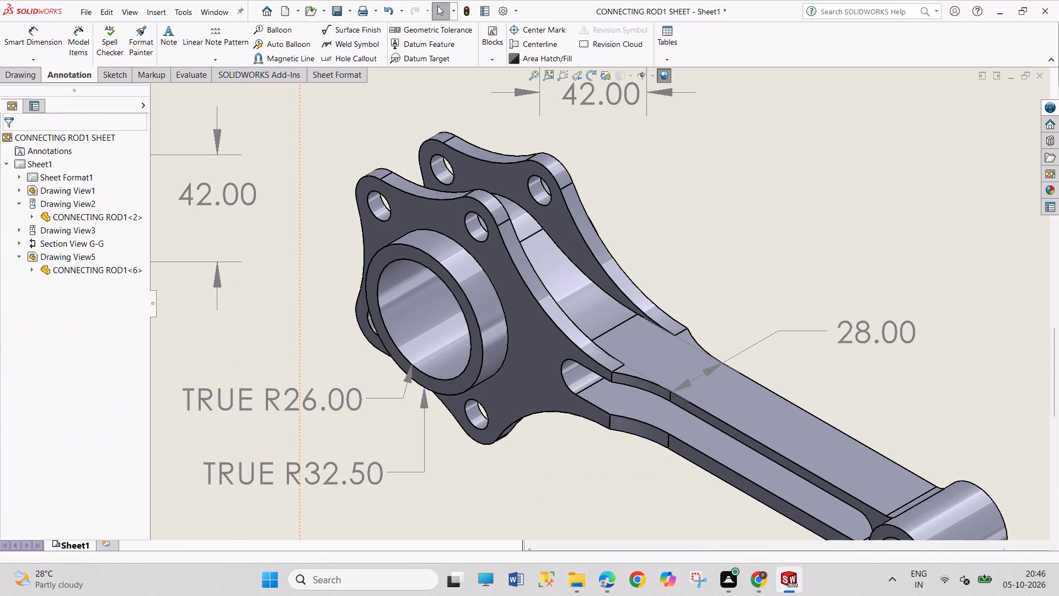
Dimension the radii of the rear flange's upper bolt hole and the rounded corner around it, placing both clear of the isometric view.
right_drag(676, 275, 686, 279)
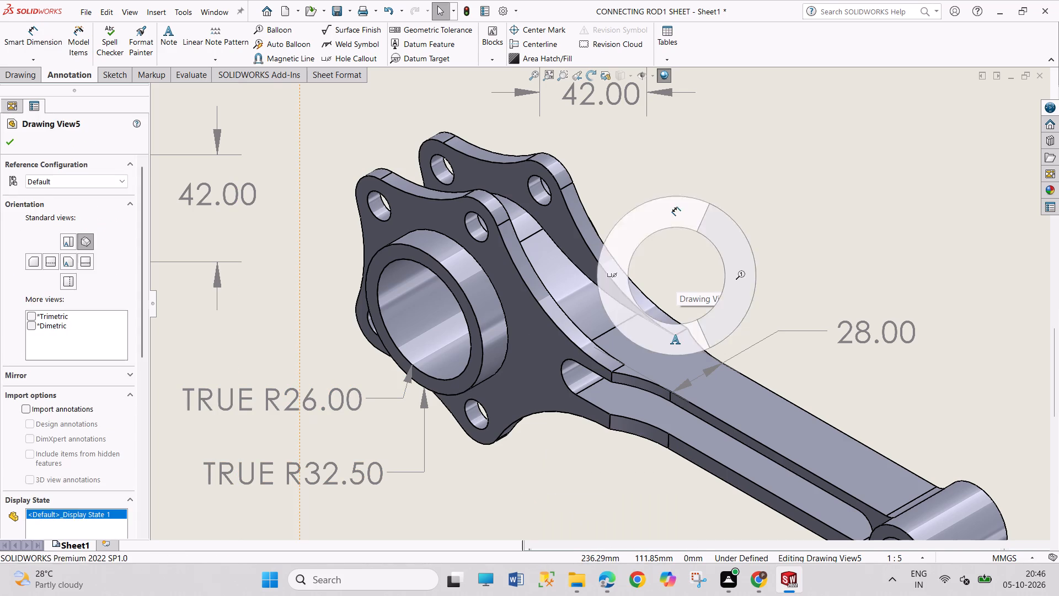
right_drag(686, 279, 752, 99)
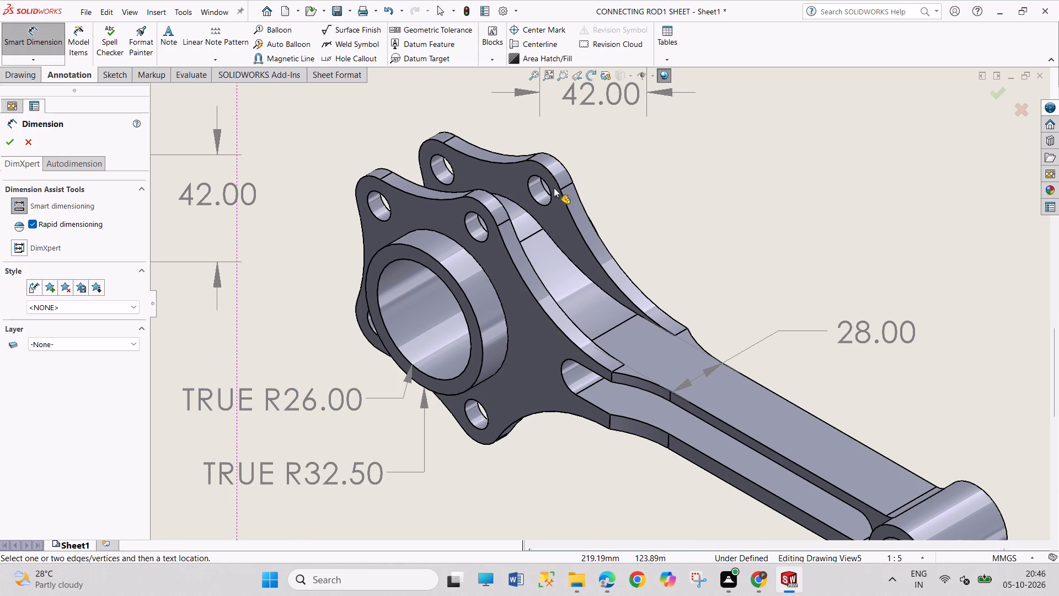
click(549, 195)
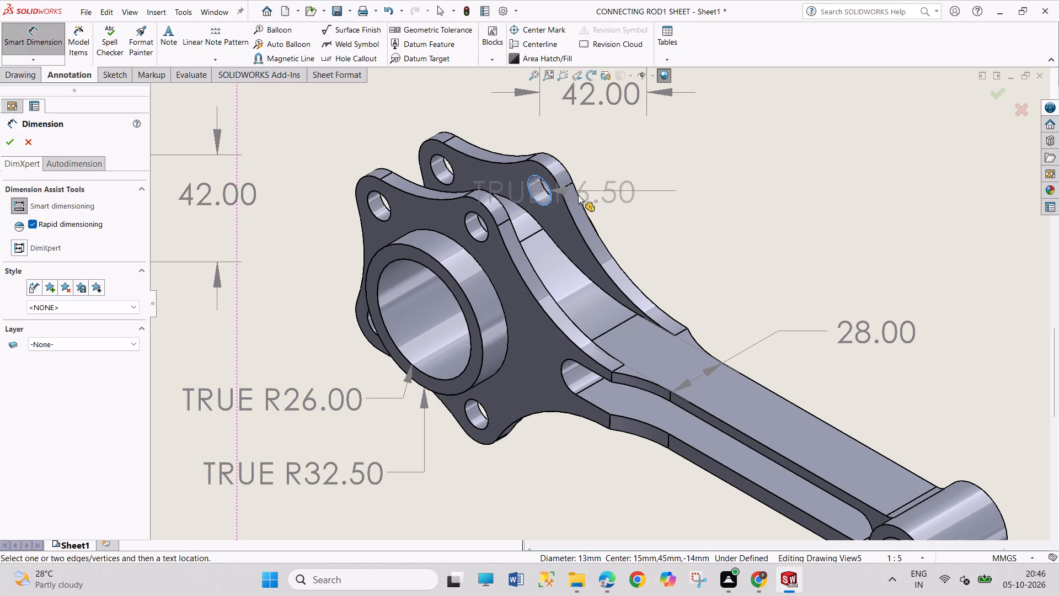
click(794, 200)
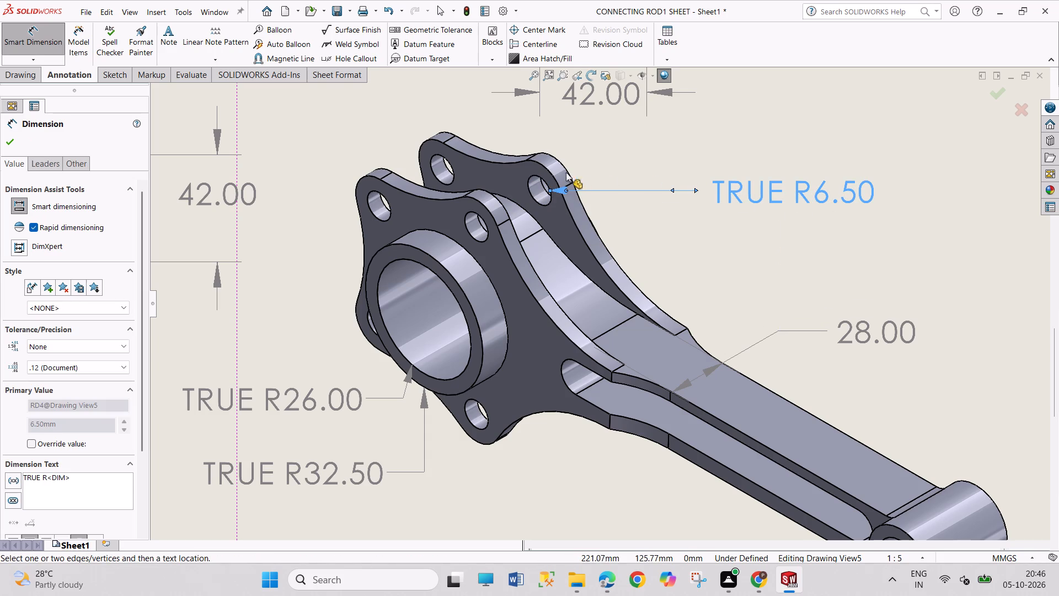
click(549, 174)
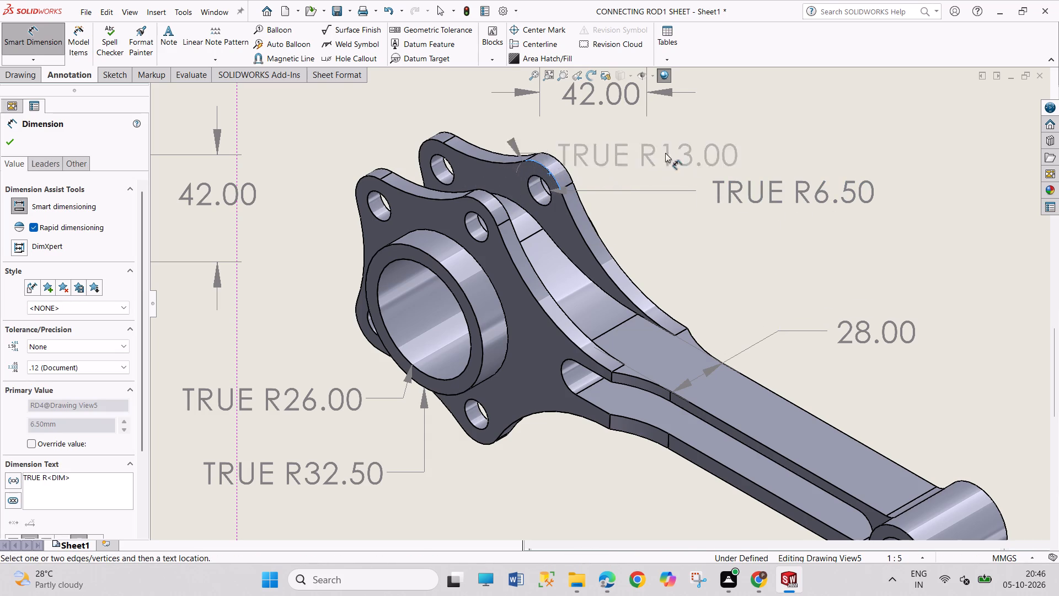
click(776, 141)
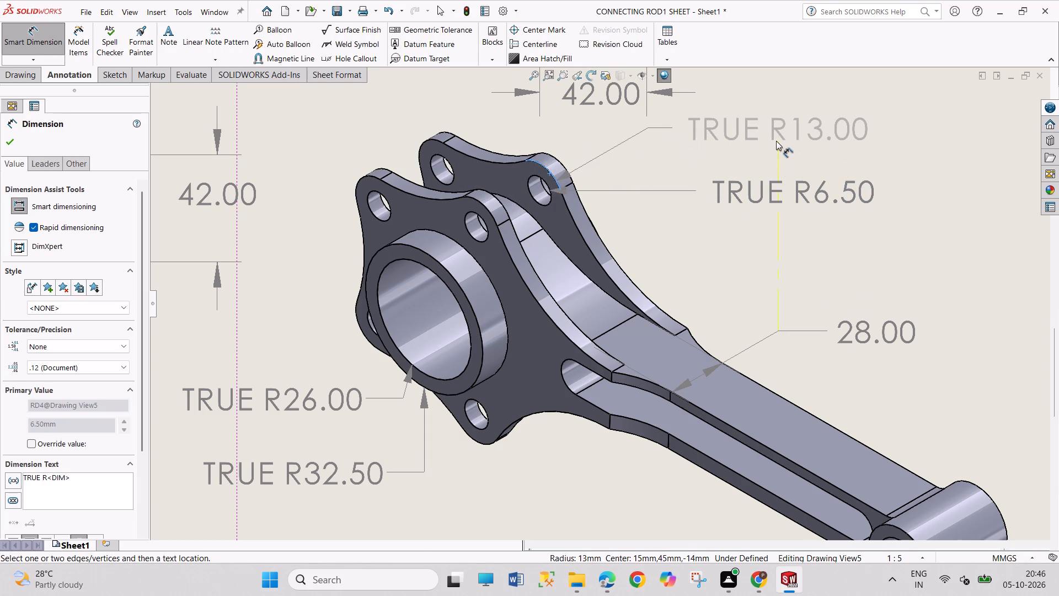
Dimension the radius of the rear flange's long concave edge leading to the shank in the isometric view.
click(614, 260)
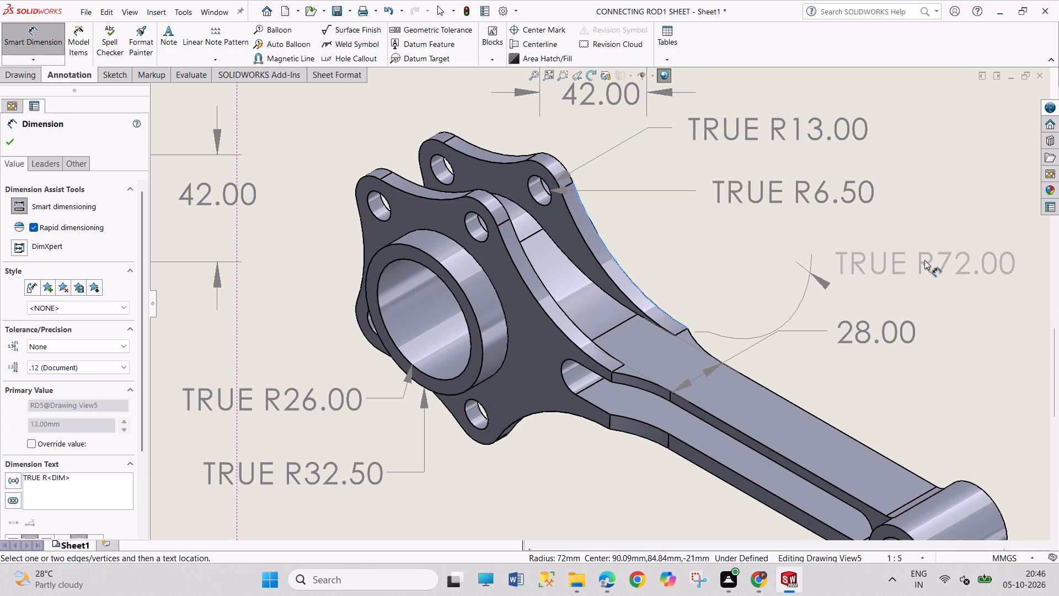
click(644, 259)
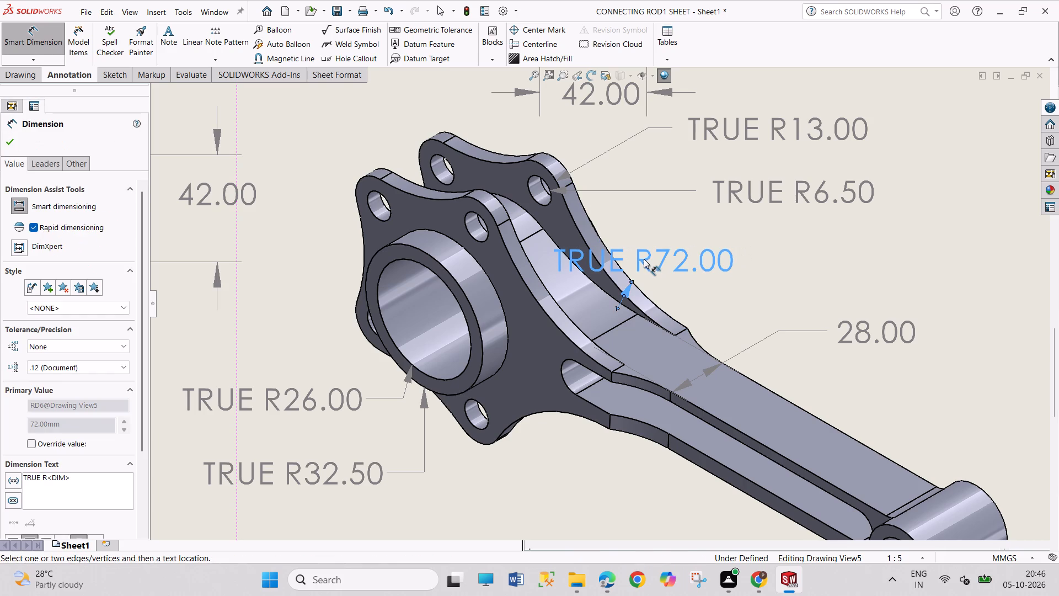
right_click(833, 263)
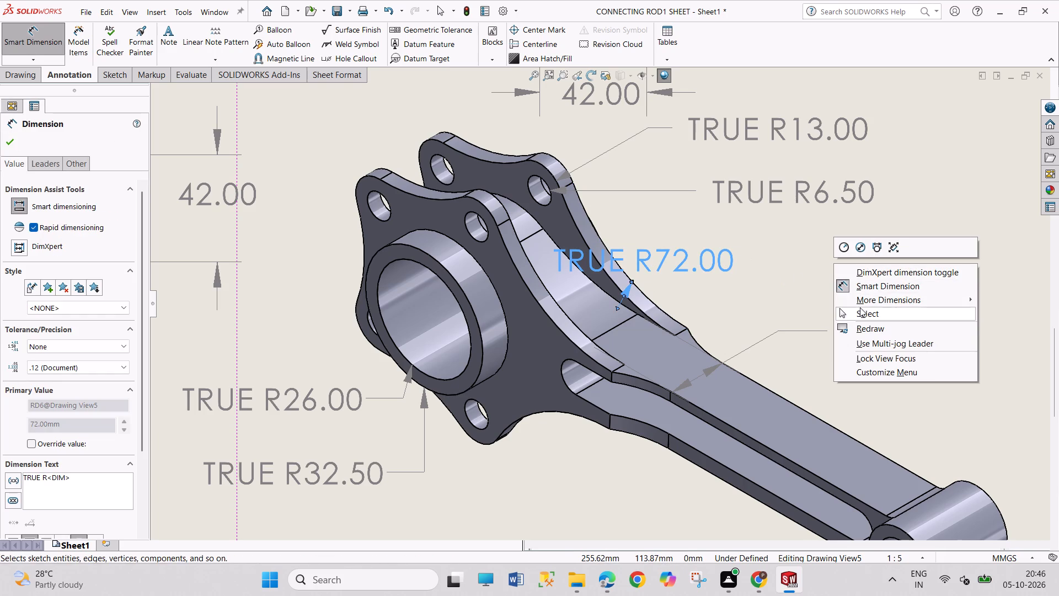
click(860, 307)
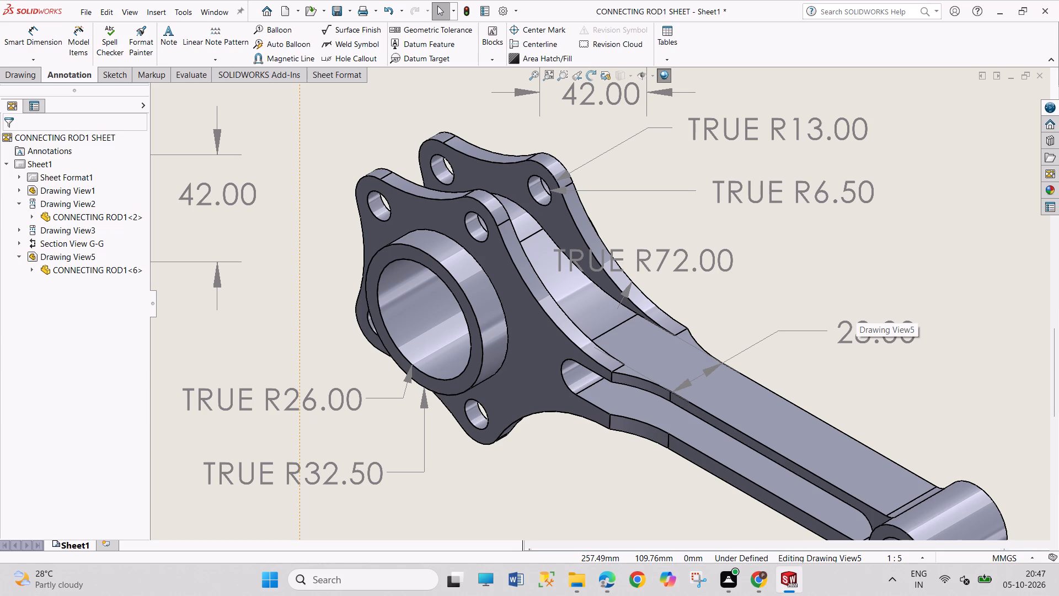
Dimension the slot's width between its two long straight edges in the isometric view, placing the value above the small end.
scroll(710, 301, up, 4)
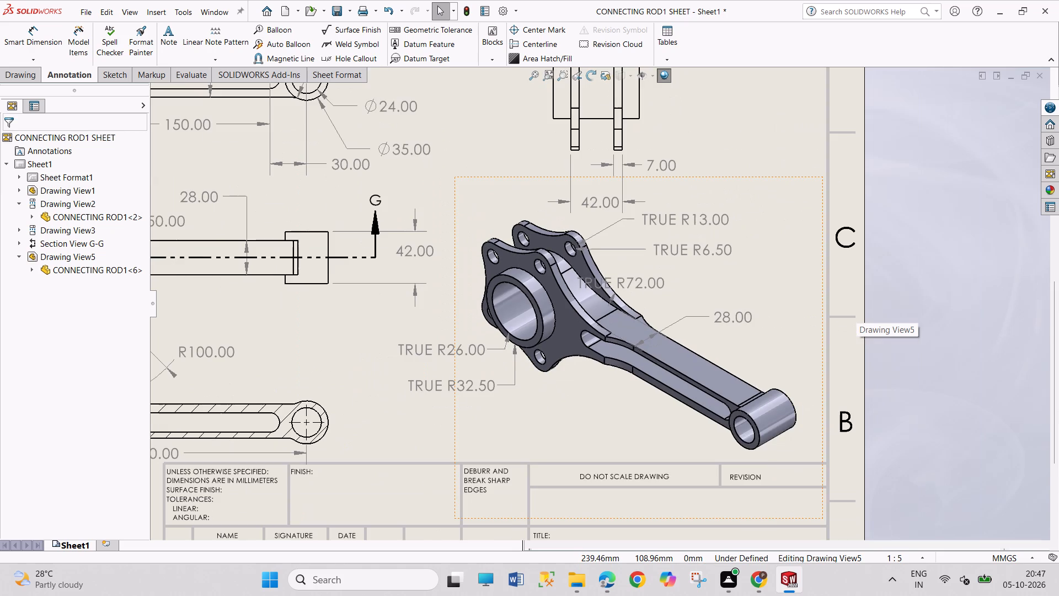
scroll(710, 301, up, 2)
right_drag(865, 403, 859, 396)
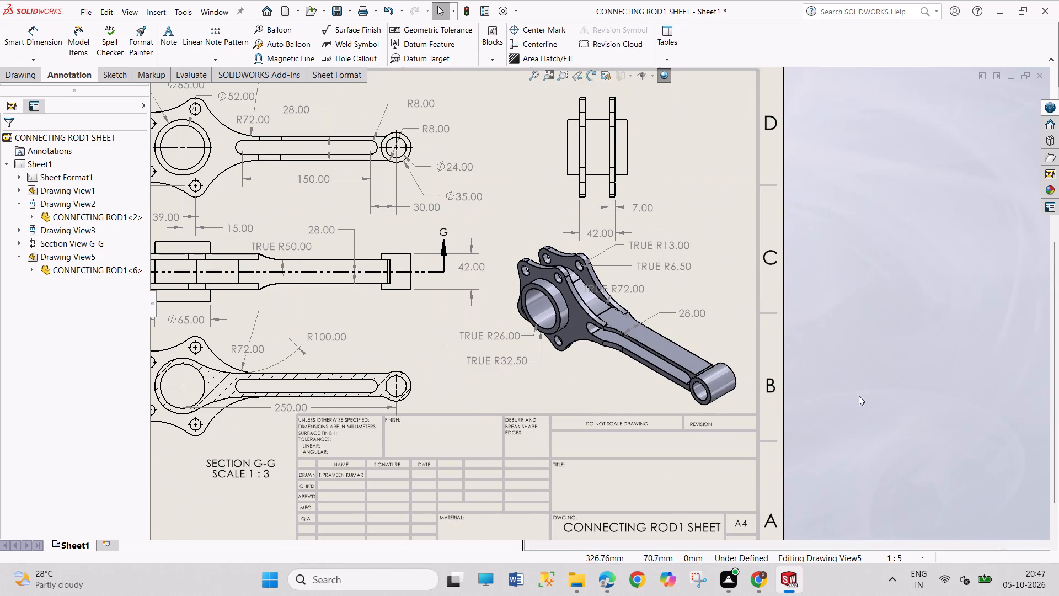
right_drag(859, 396, 856, 278)
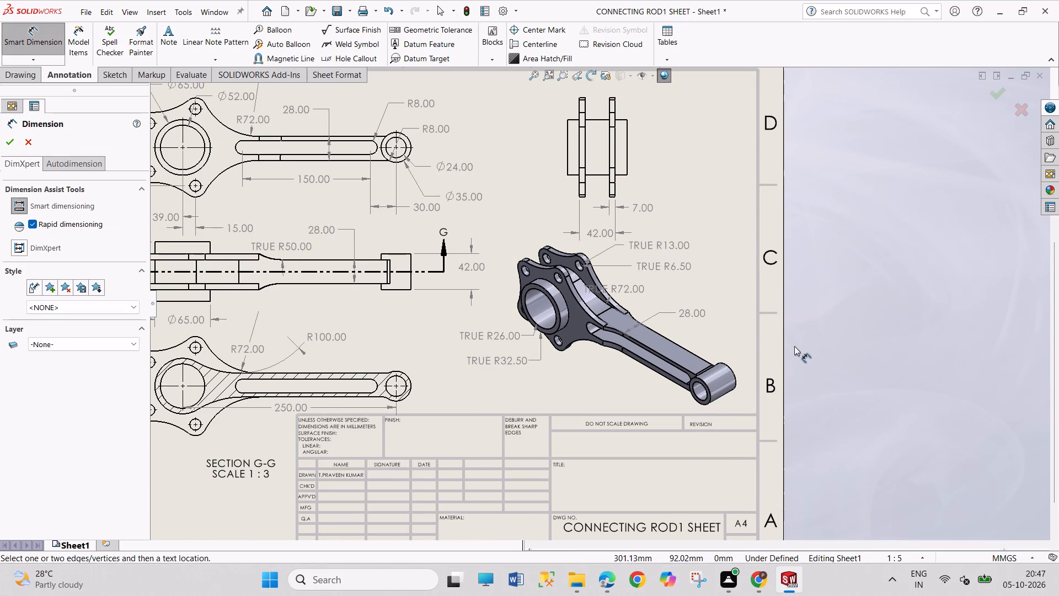
scroll(791, 346, down, 3)
scroll(569, 375, down, 3)
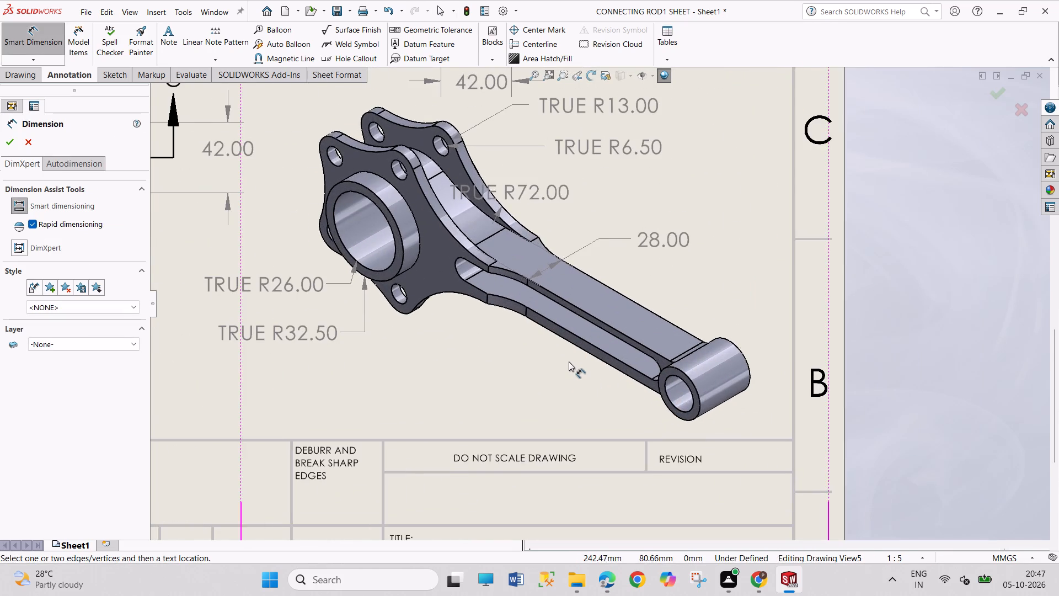
scroll(569, 361, down, 5)
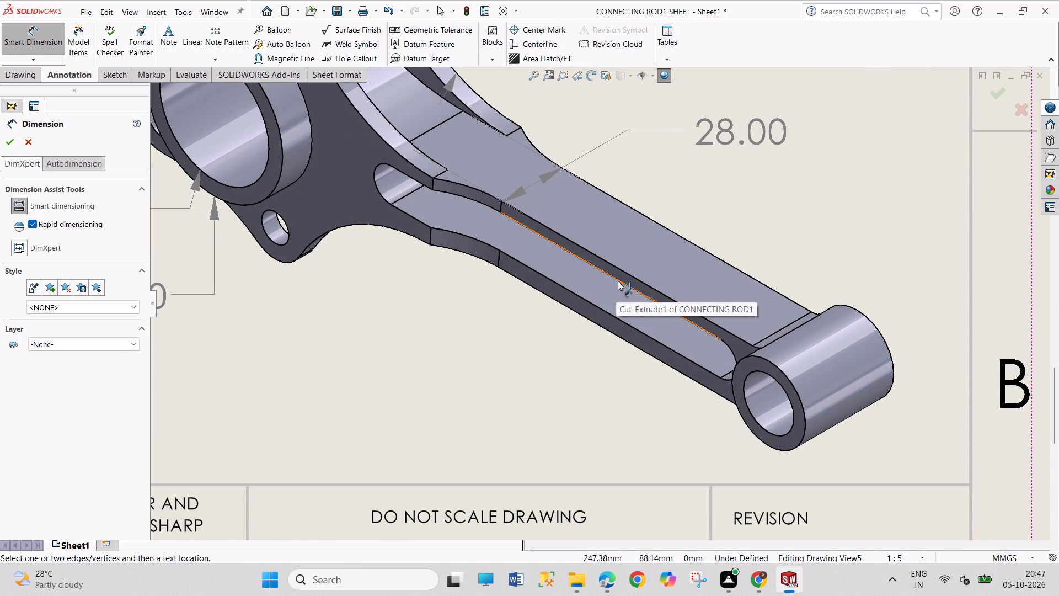
click(618, 281)
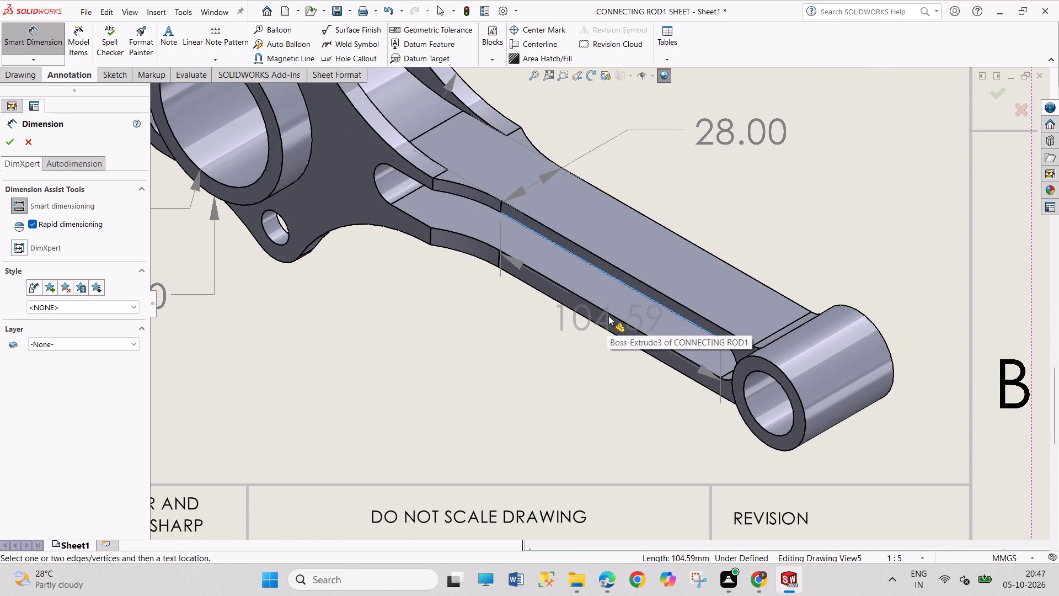
click(609, 314)
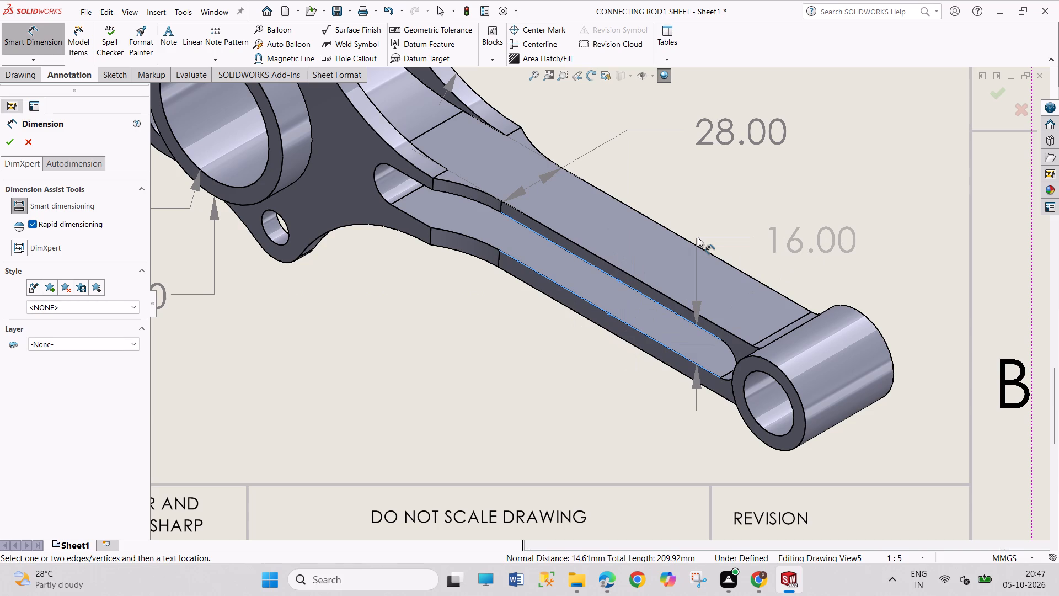
click(735, 210)
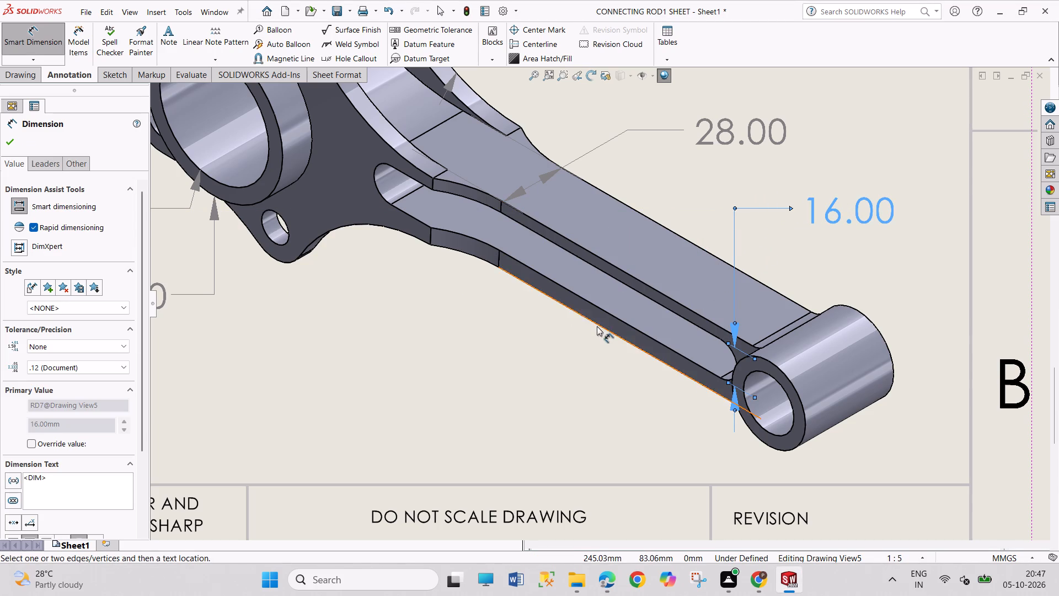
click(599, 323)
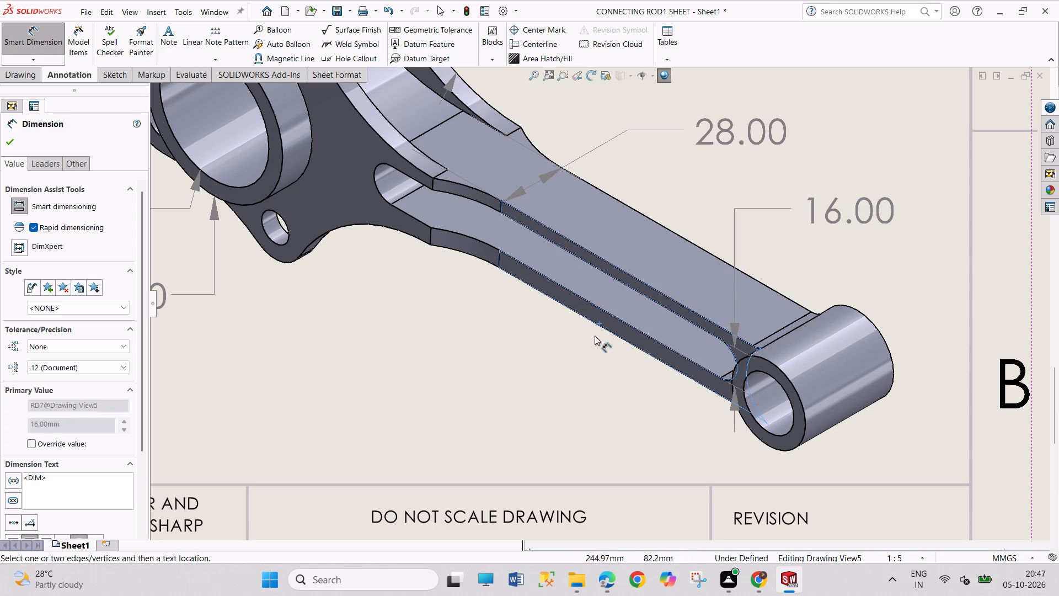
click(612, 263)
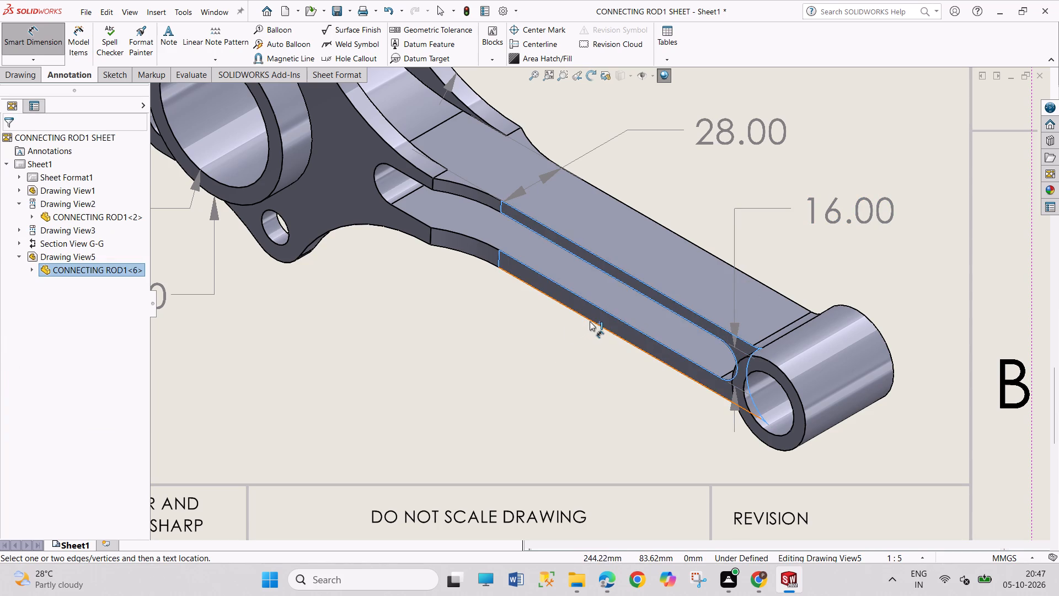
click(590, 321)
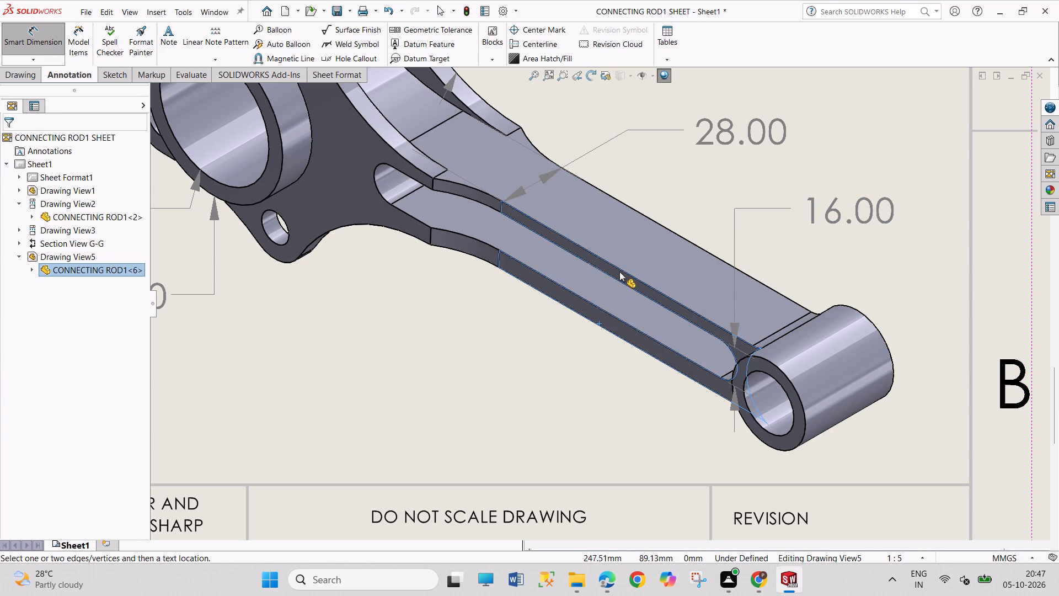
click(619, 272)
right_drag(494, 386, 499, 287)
Dimension the radii of the small end's bore and outer circular edge in the isometric view, placing both below the shank.
right_drag(506, 419, 510, 318)
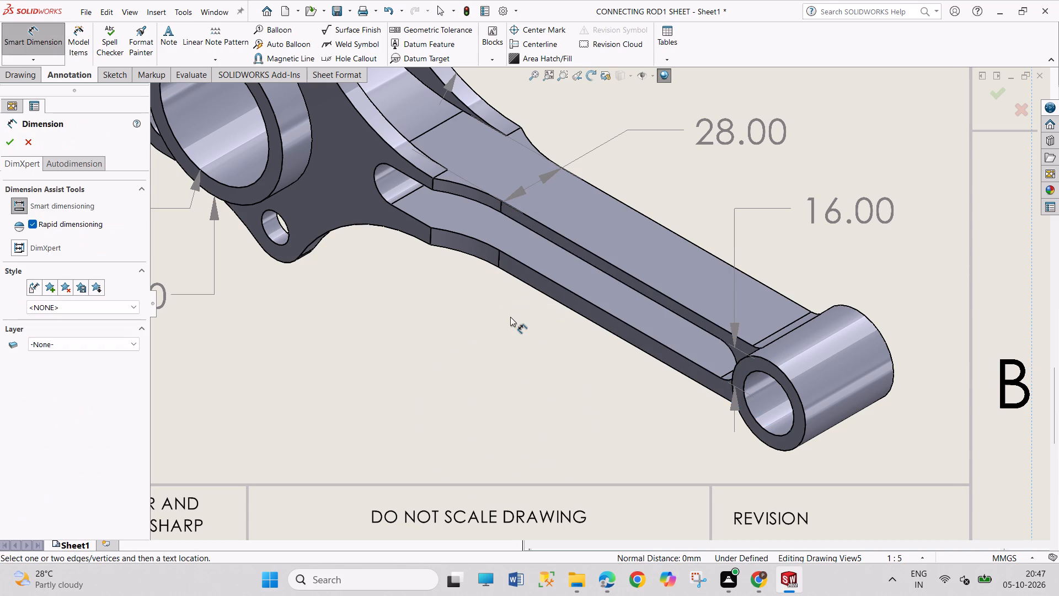
click(792, 424)
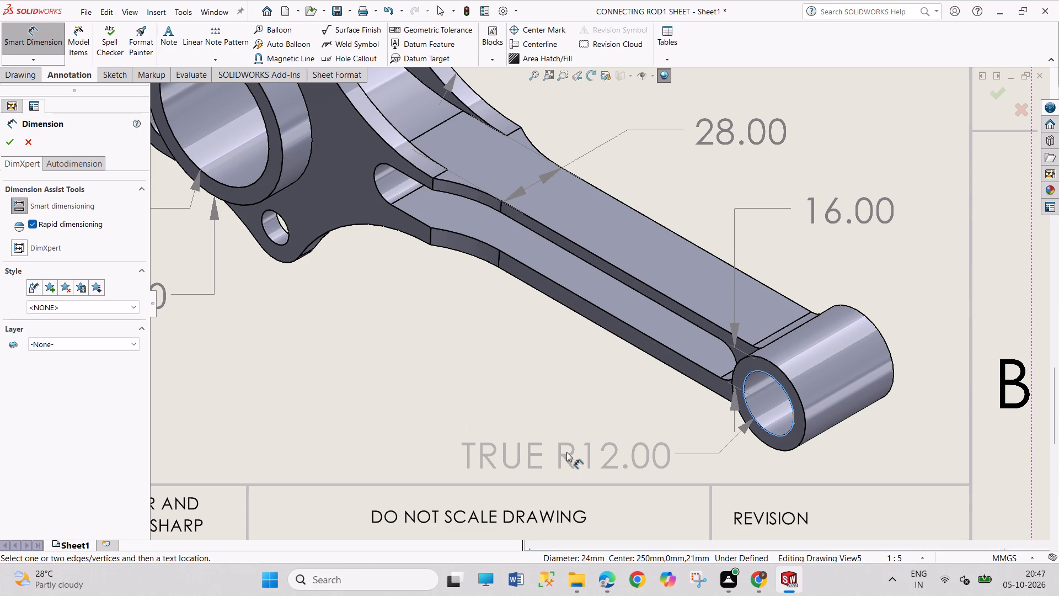
click(566, 452)
click(773, 449)
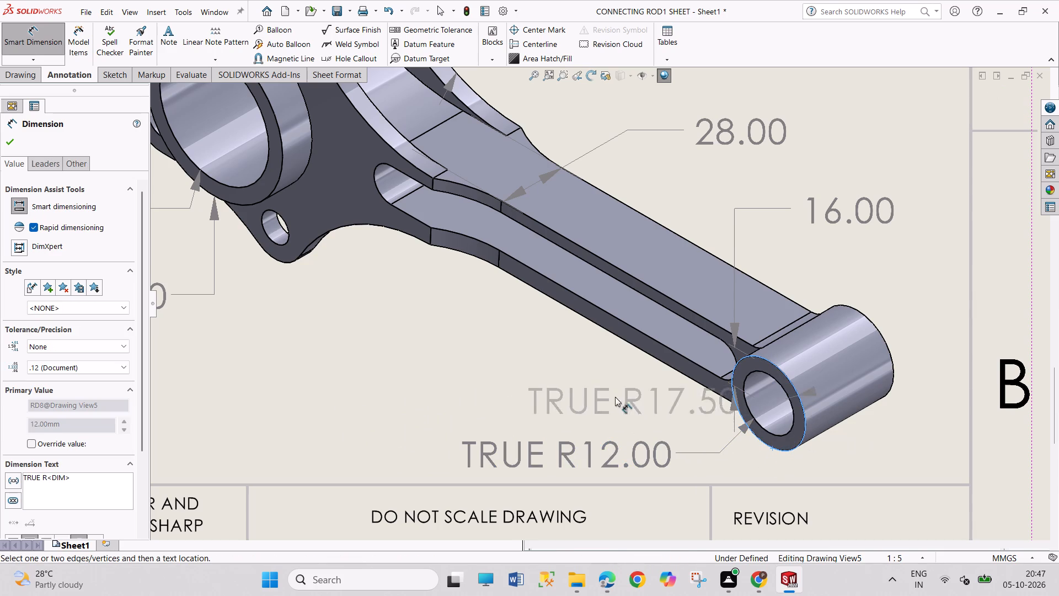
click(456, 397)
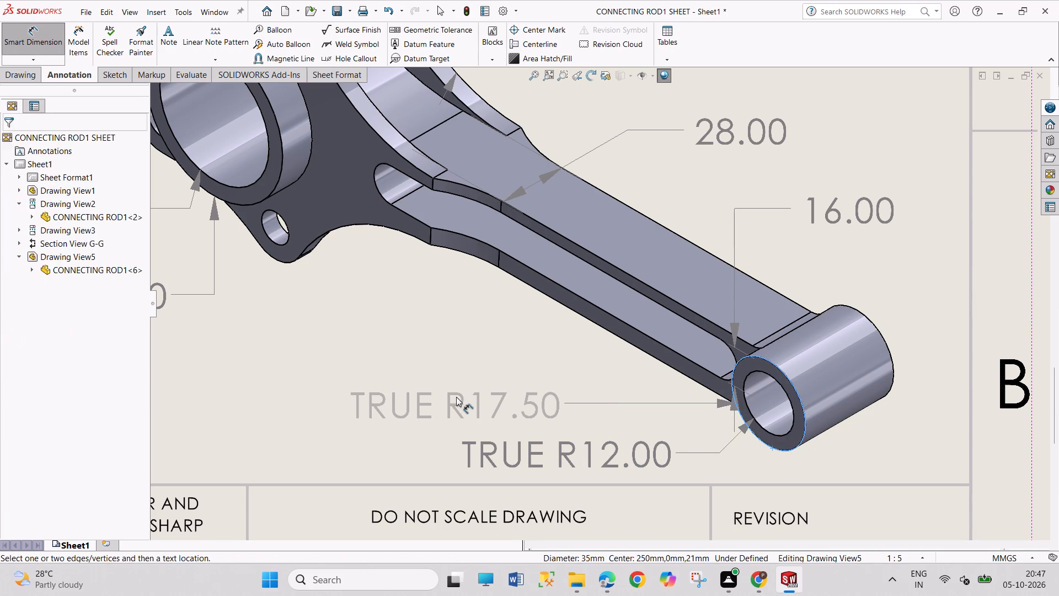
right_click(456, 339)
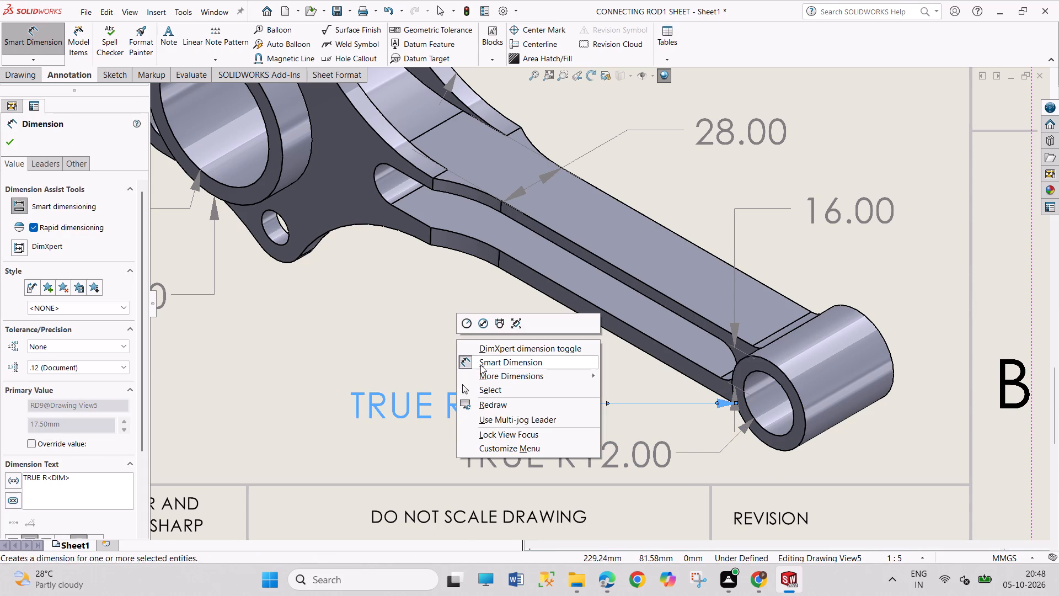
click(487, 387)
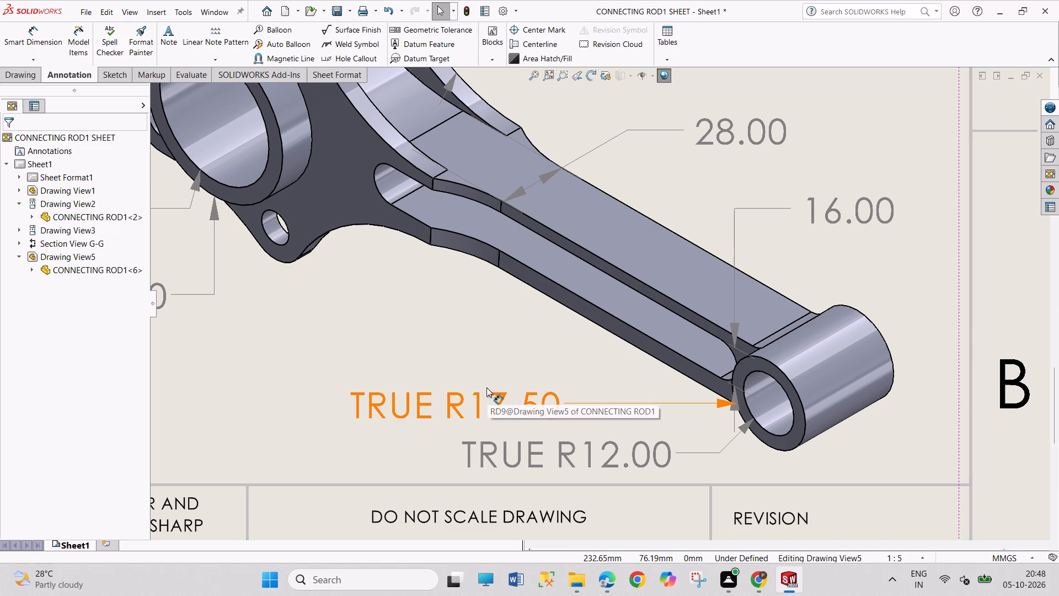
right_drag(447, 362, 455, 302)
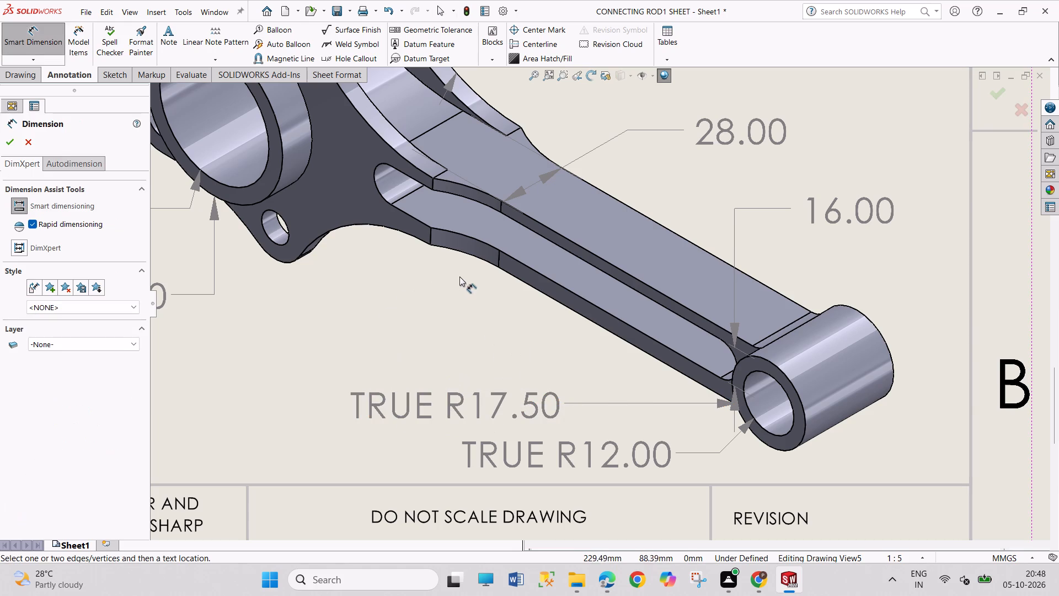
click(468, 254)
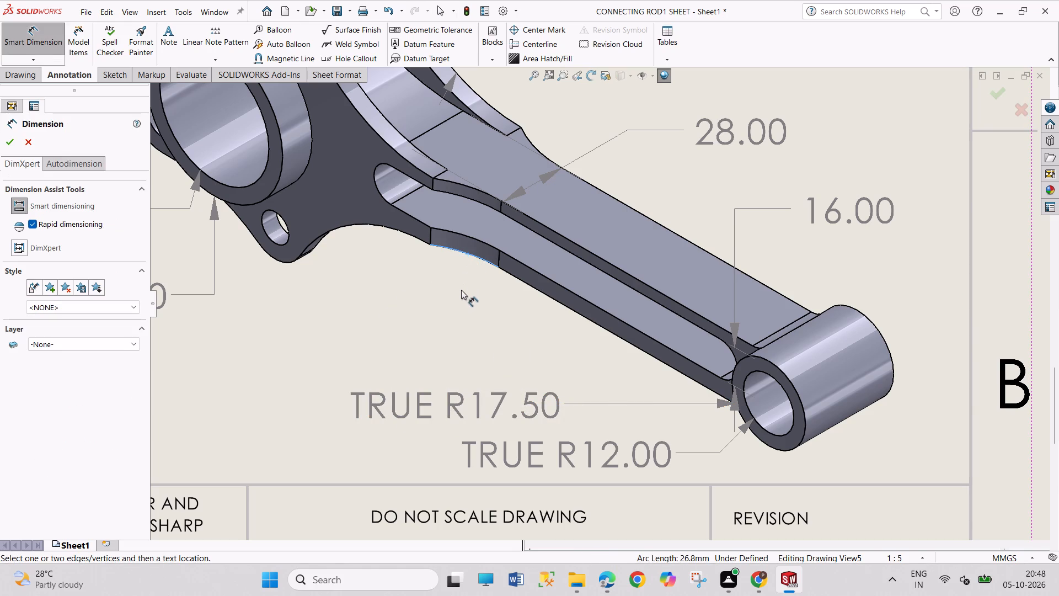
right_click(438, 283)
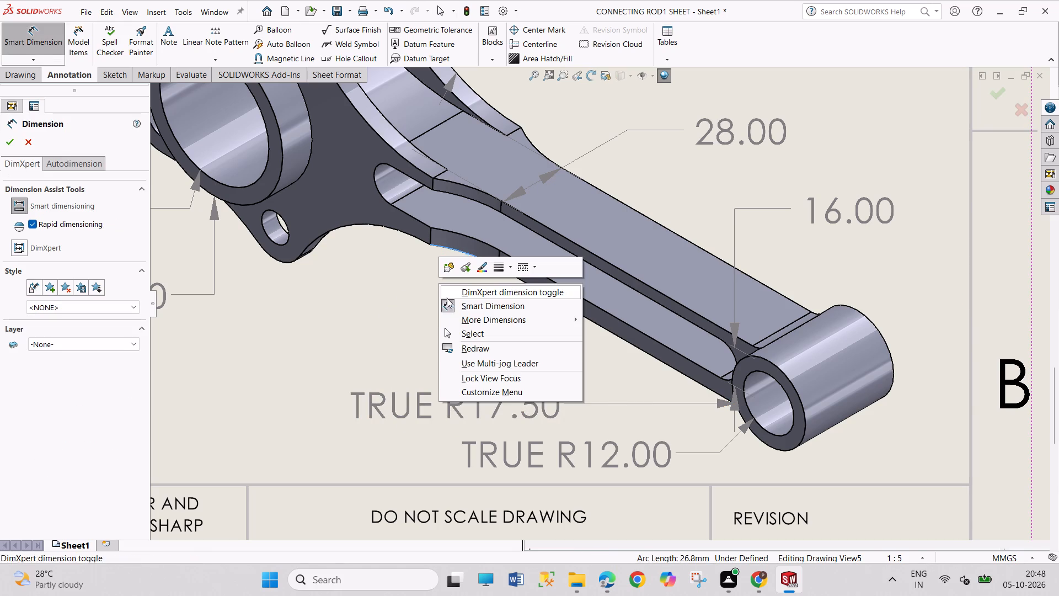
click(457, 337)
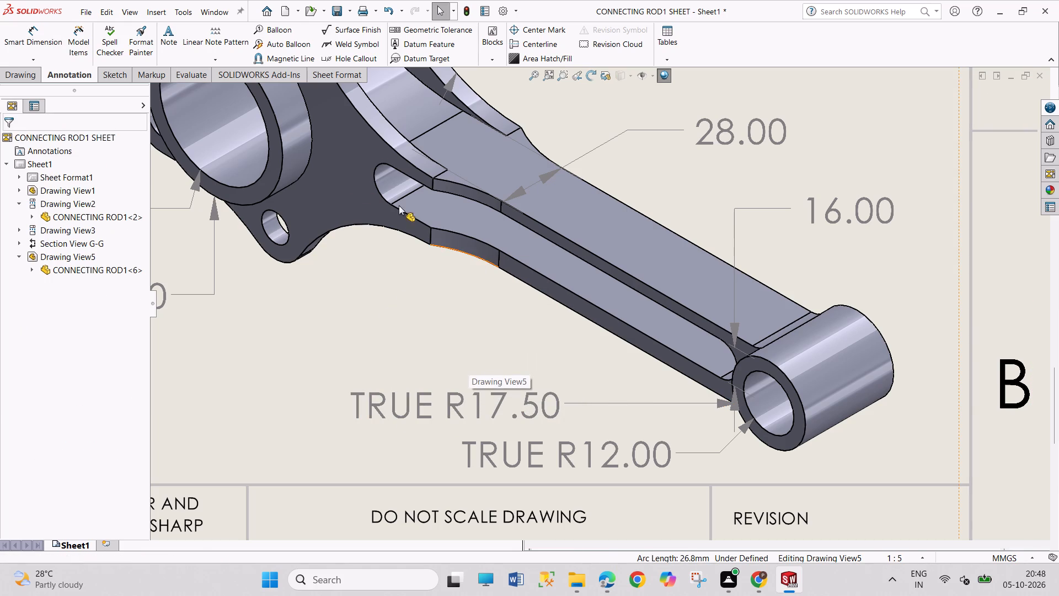
Undo all the dimensions added to the shaded isometric view, from the small end's radii back to the 28 mm shank dimension.
click(388, 10)
triple_click(388, 10)
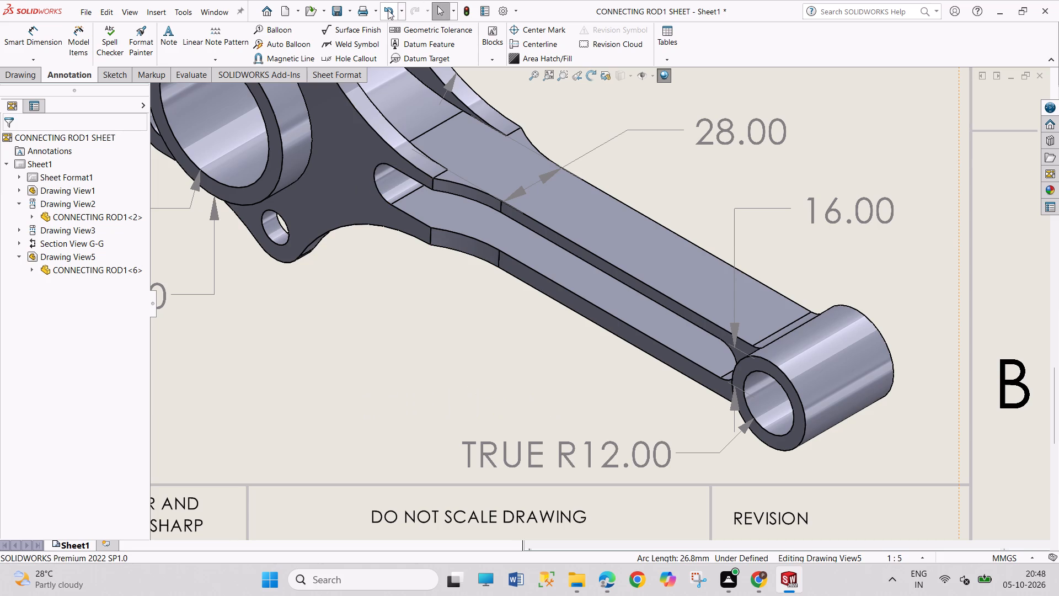
click(388, 10)
click(388, 10)
click(388, 10)
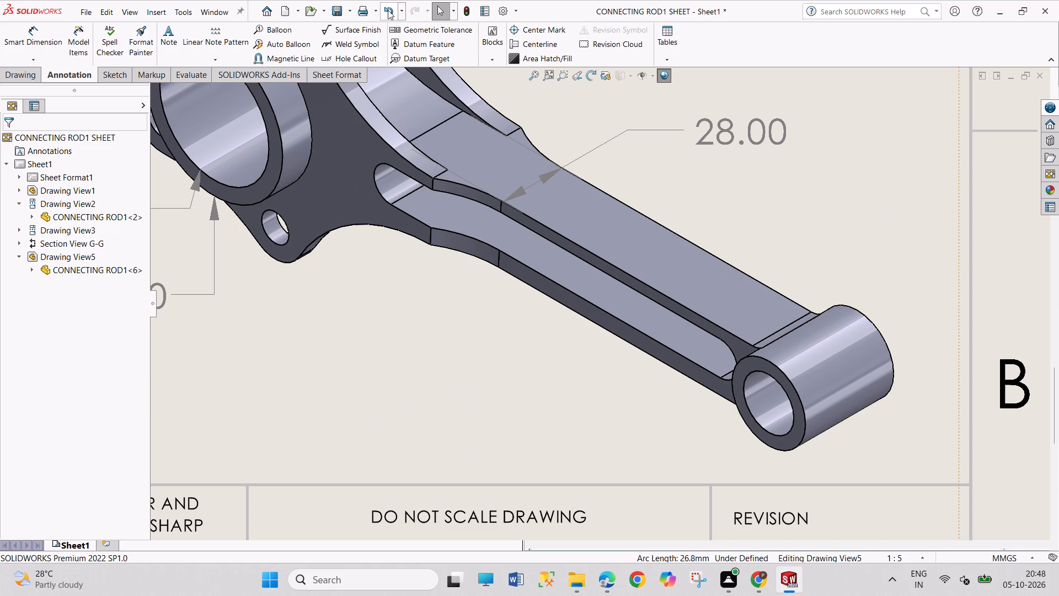
click(388, 10)
scroll(580, 251, up, 4)
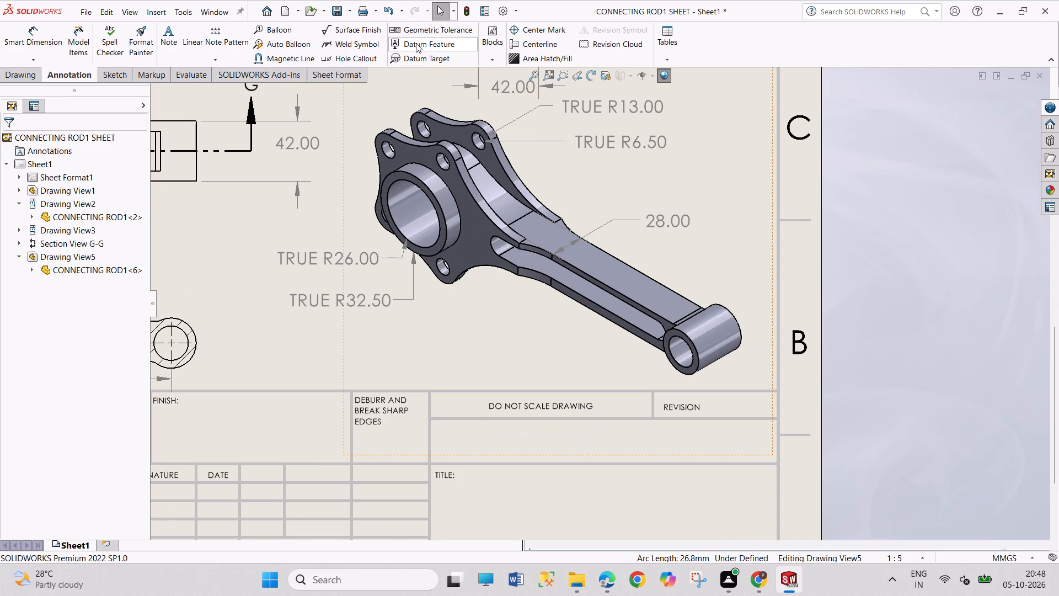
triple_click(388, 9)
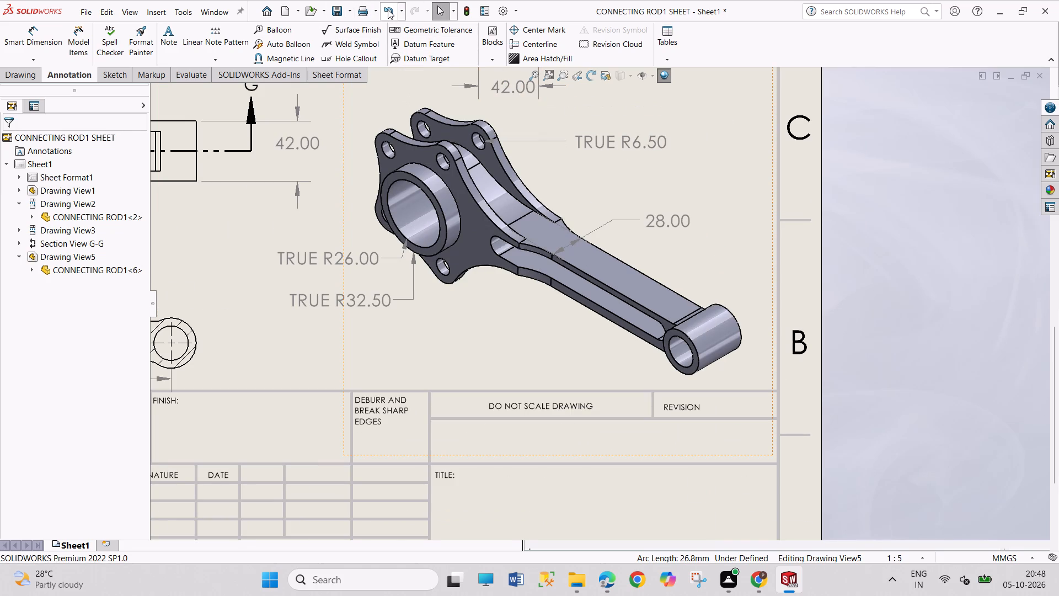
click(388, 9)
click(388, 9)
click(388, 9)
click(388, 9)
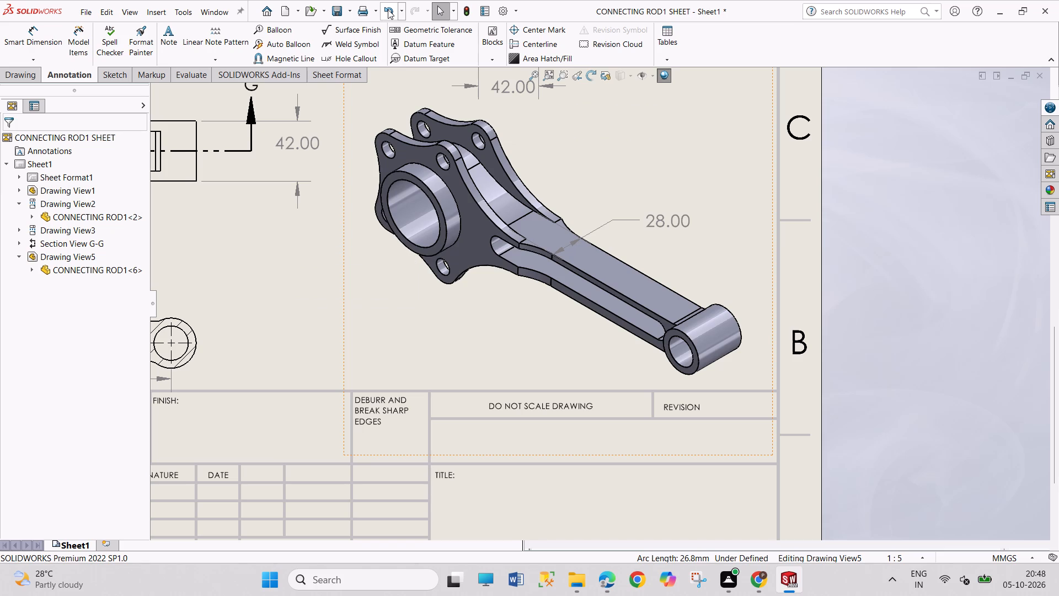
click(388, 9)
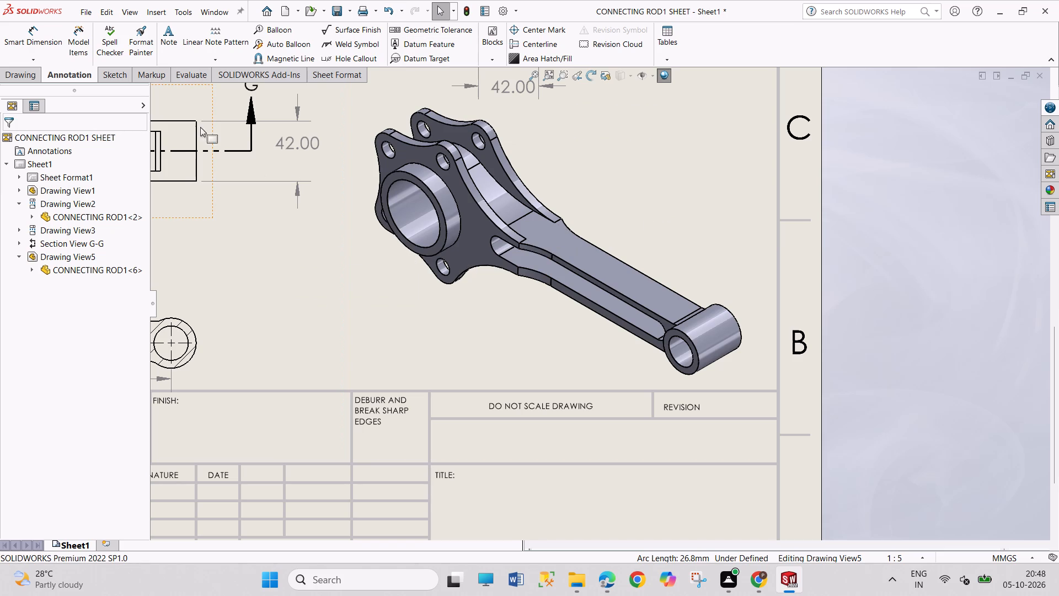
Save the connecting rod drawing.
click(90, 13)
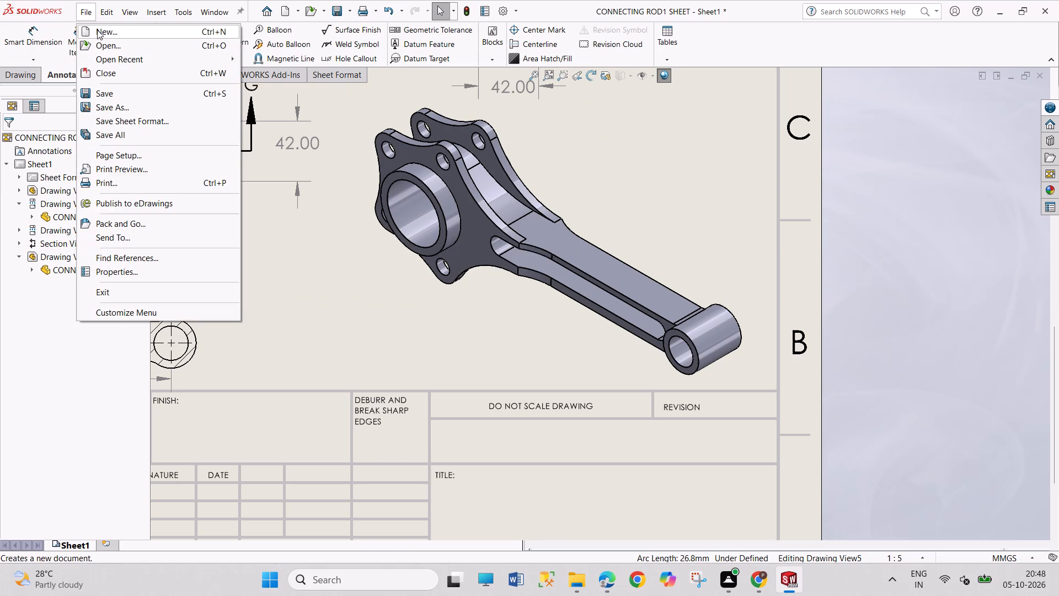
click(128, 92)
Start printing the drawing with Microsoft Print to PDF and accept the page setup with Letter paper, landscape orientation and 100% scale.
scroll(343, 219, up, 7)
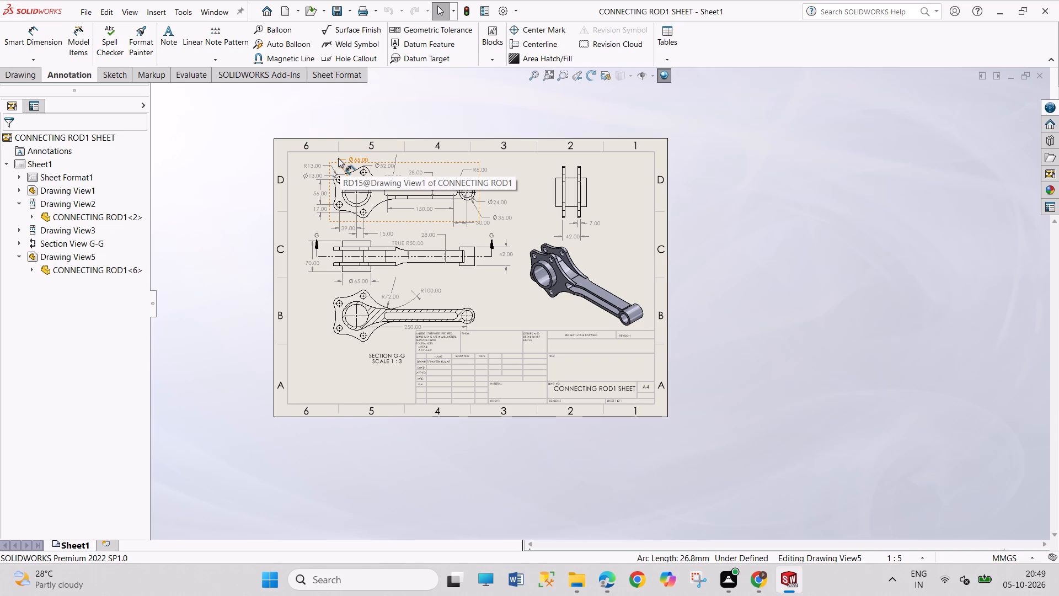
scroll(410, 134, down, 3)
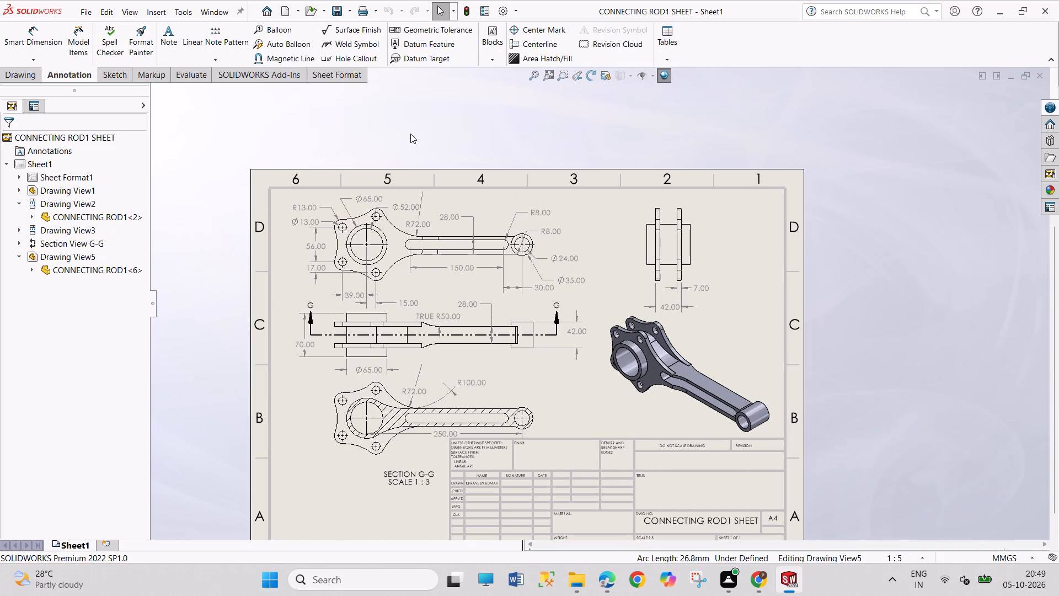
scroll(410, 134, up, 1)
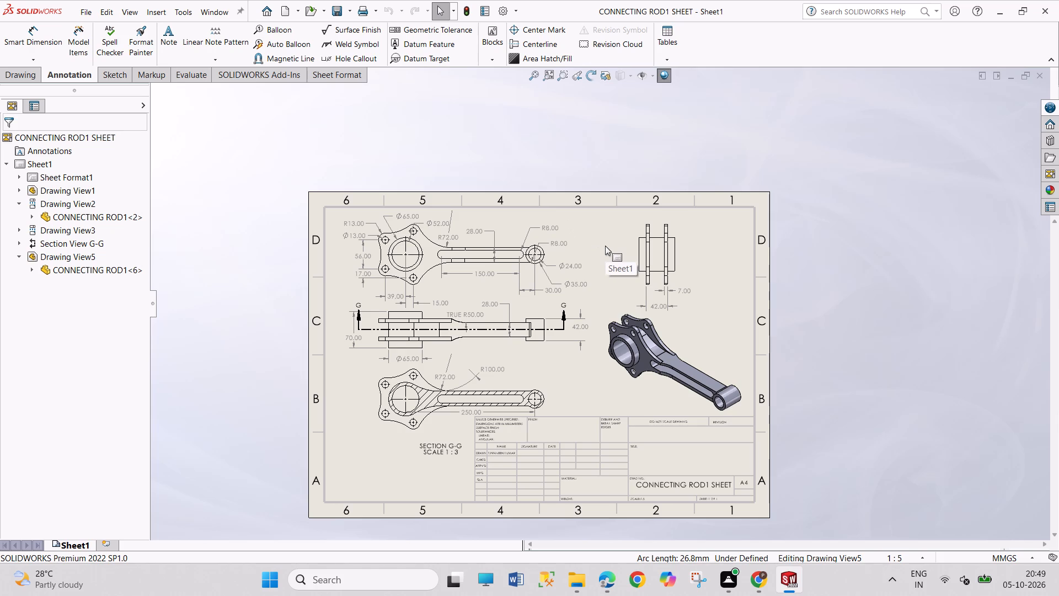
key(ctrl+p)
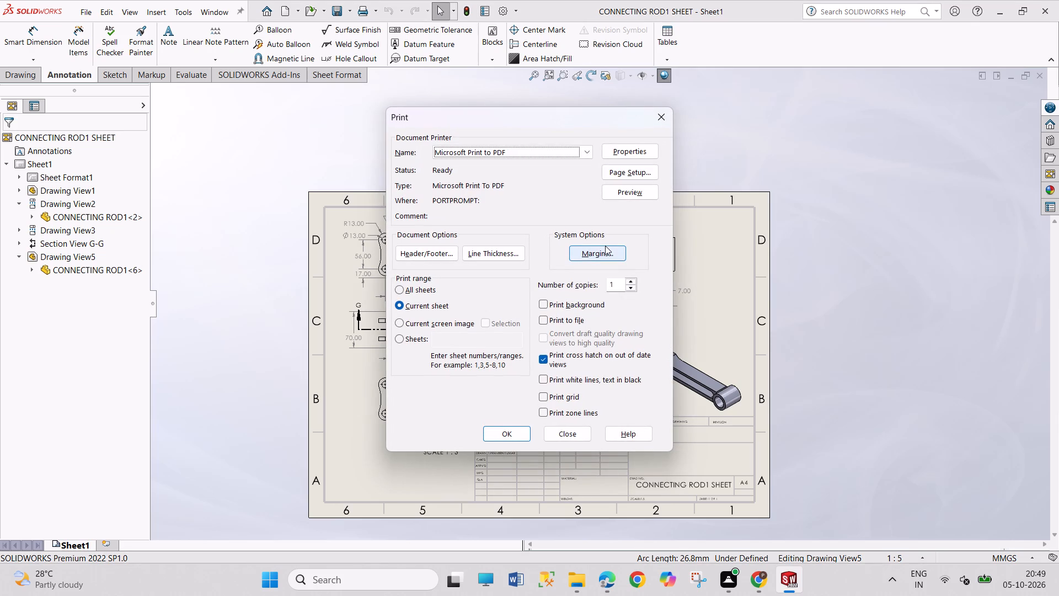
click(635, 173)
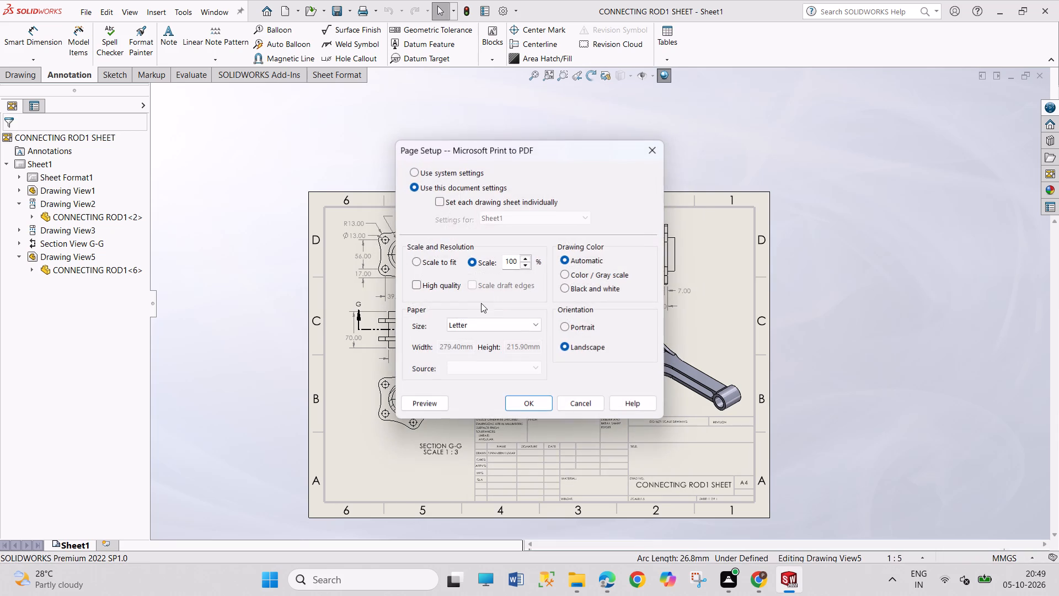
click(465, 318)
scroll(480, 237, down, 2)
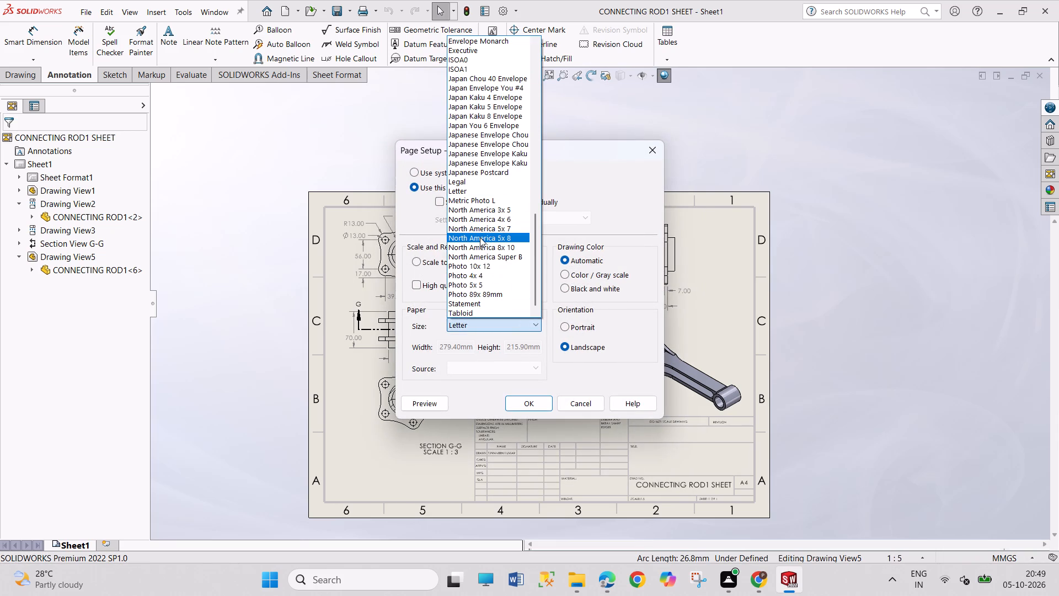
scroll(480, 237, down, 4)
scroll(510, 187, up, 3)
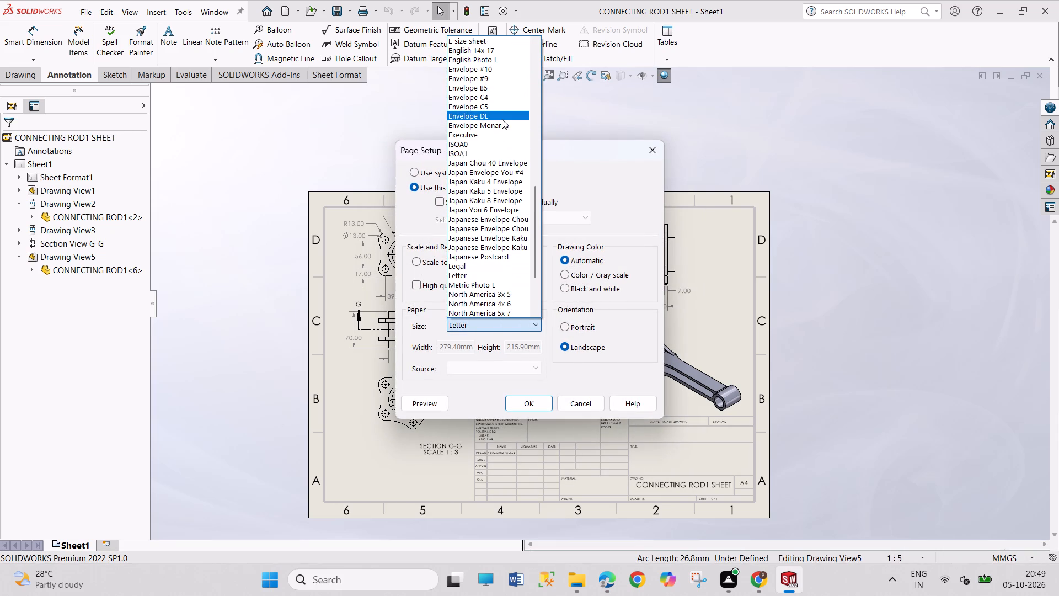
scroll(502, 119, up, 8)
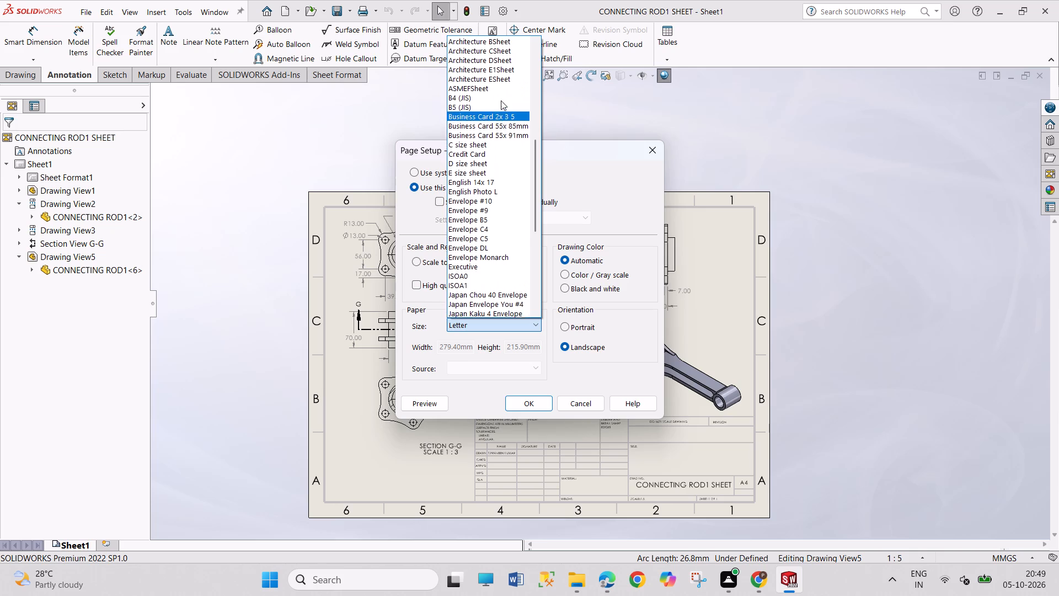
click(502, 101)
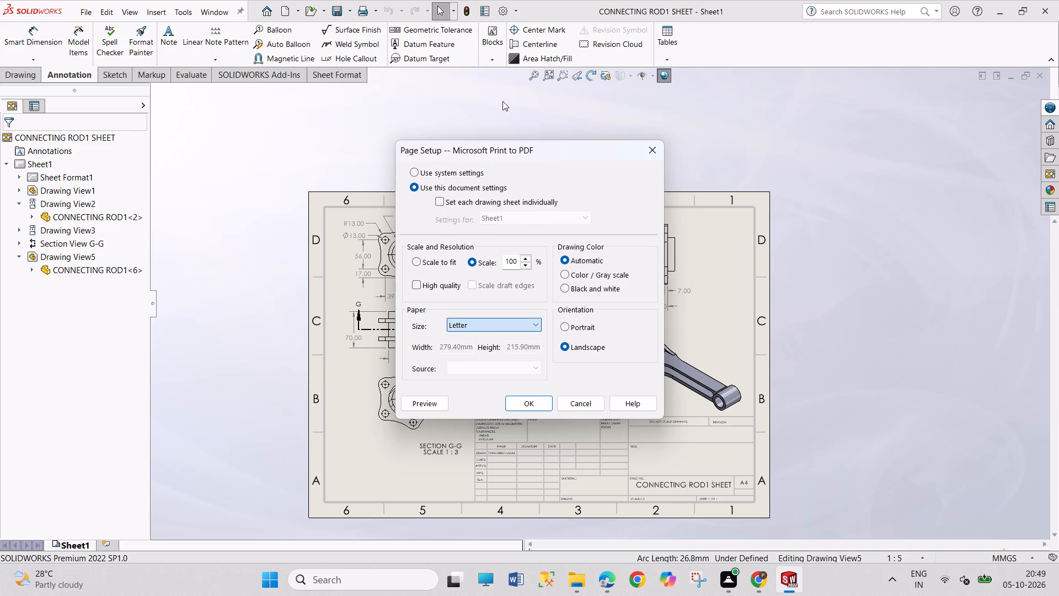
click(532, 408)
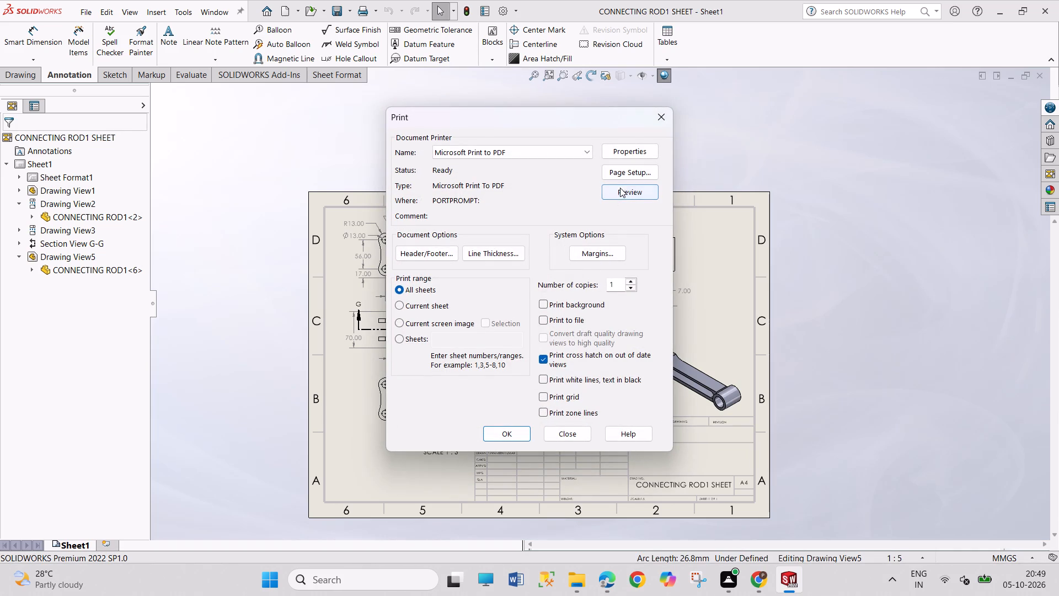
Preview the printout and examine the layout of the views, dimensions and title block on the sheet.
click(620, 191)
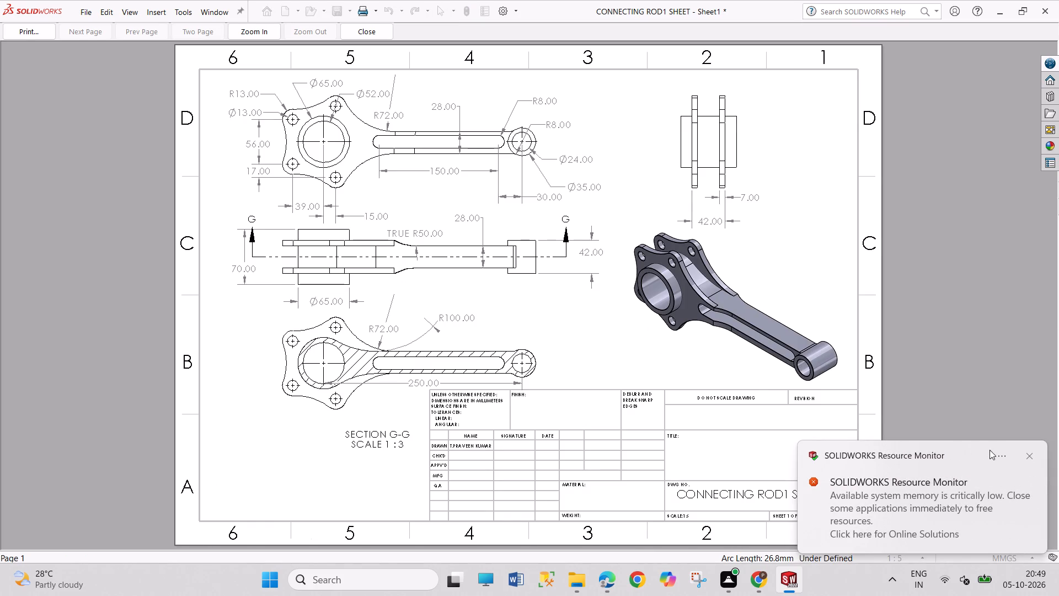
click(1024, 455)
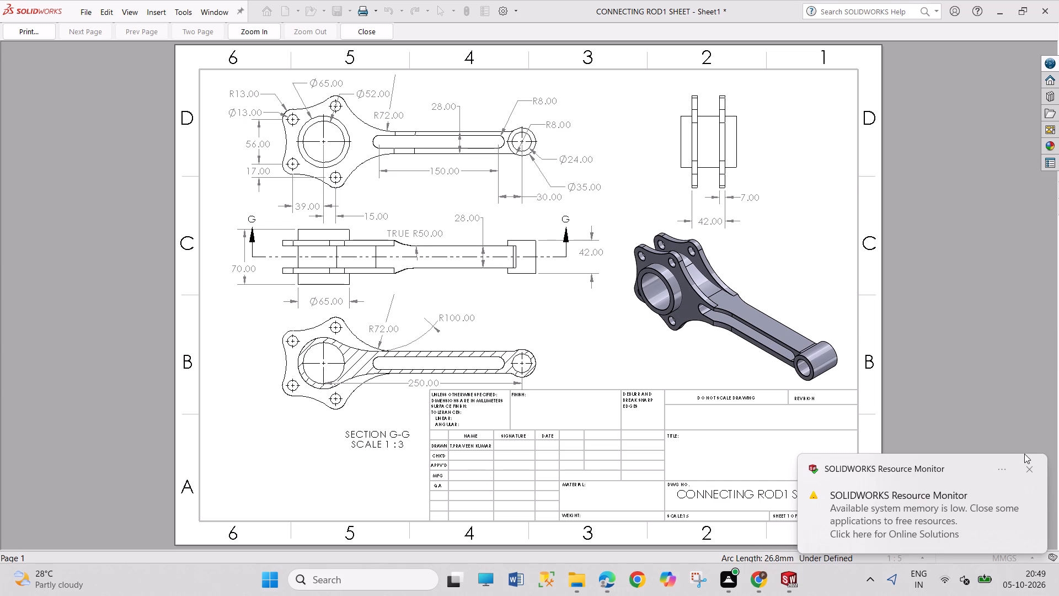
click(1028, 468)
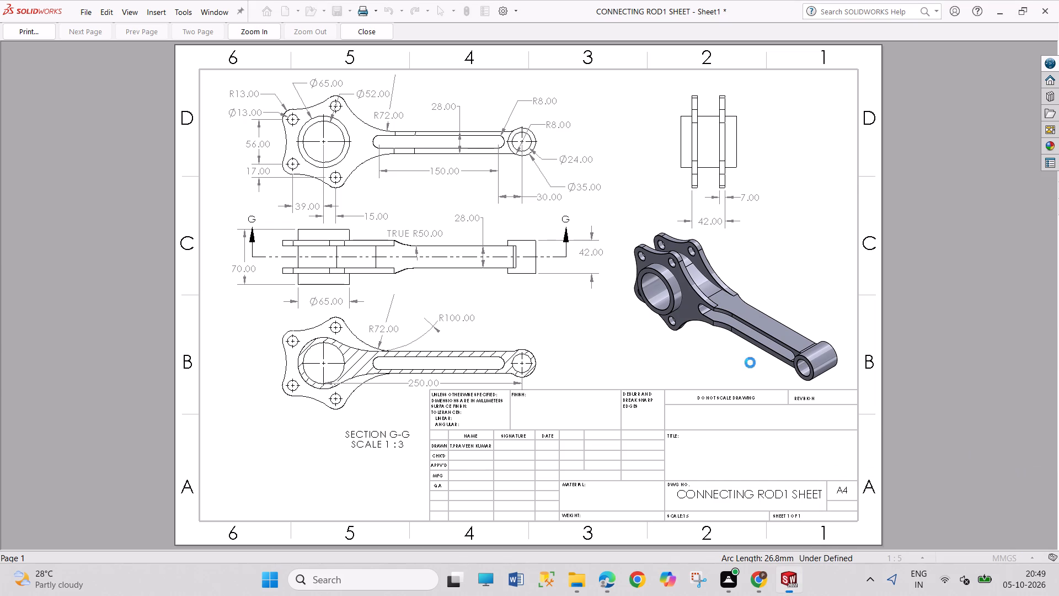
scroll(347, 73, down, 5)
scroll(398, 118, down, 4)
scroll(415, 147, up, 3)
Print all sheets of the connecting rod drawing to a PDF file named CONNECTING ROD1 PDF.
click(21, 34)
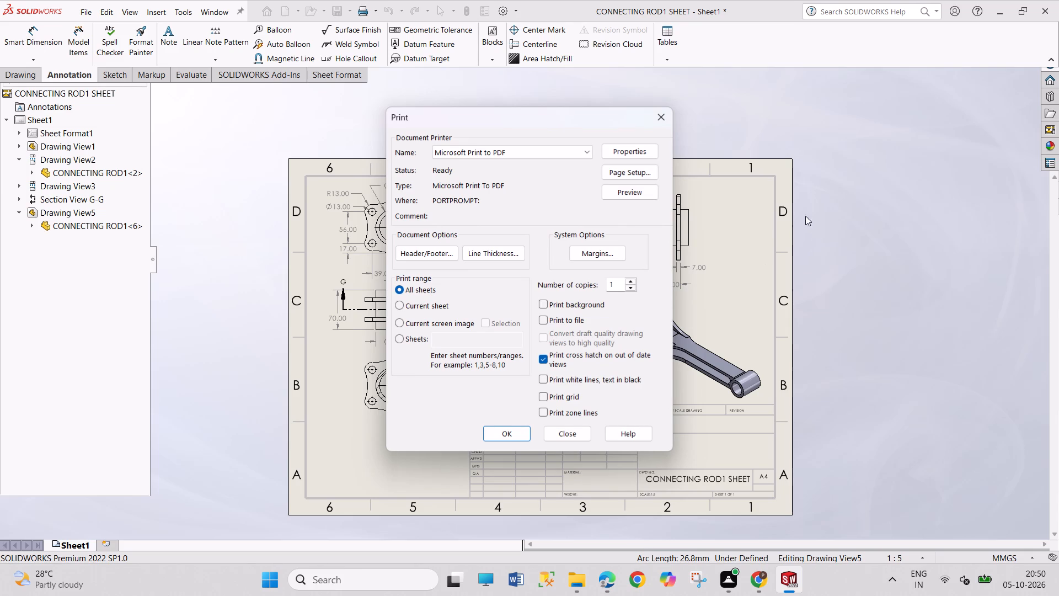
click(519, 432)
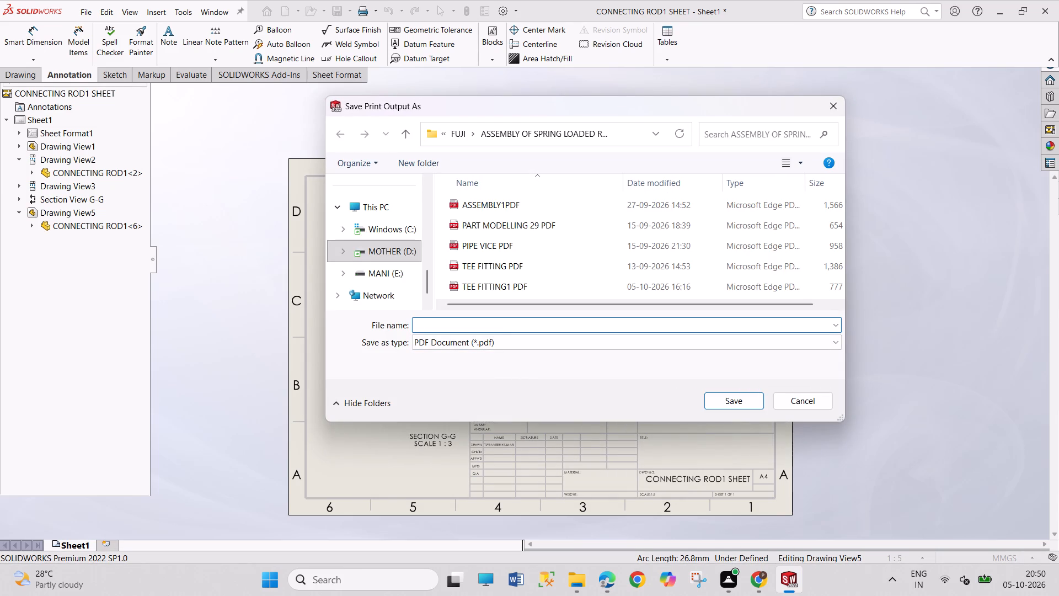
key(c)
text(ONNEC)
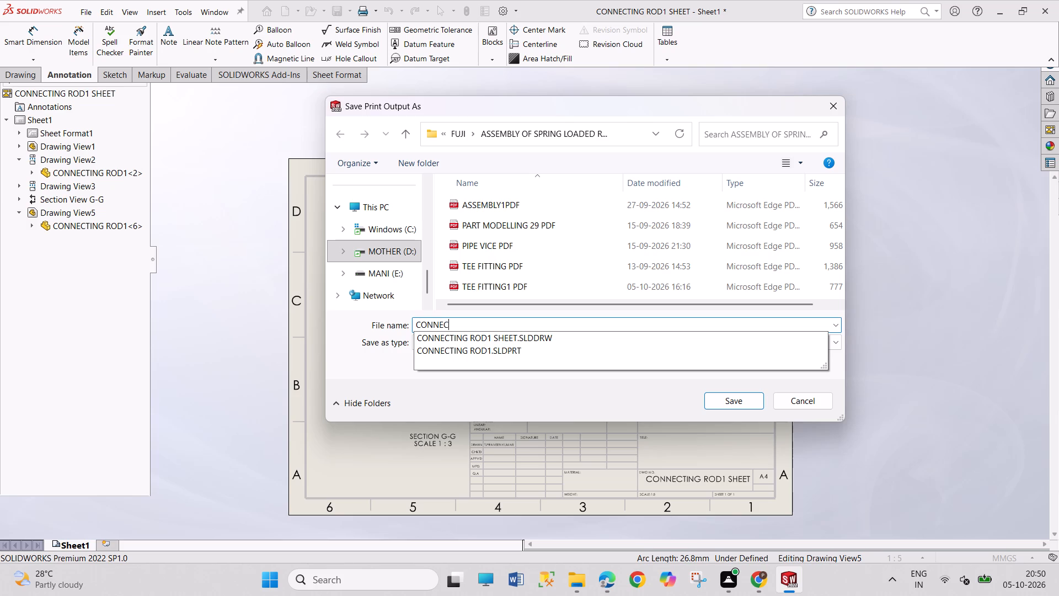
key(t)
text(ING)
key(space)
key(r)
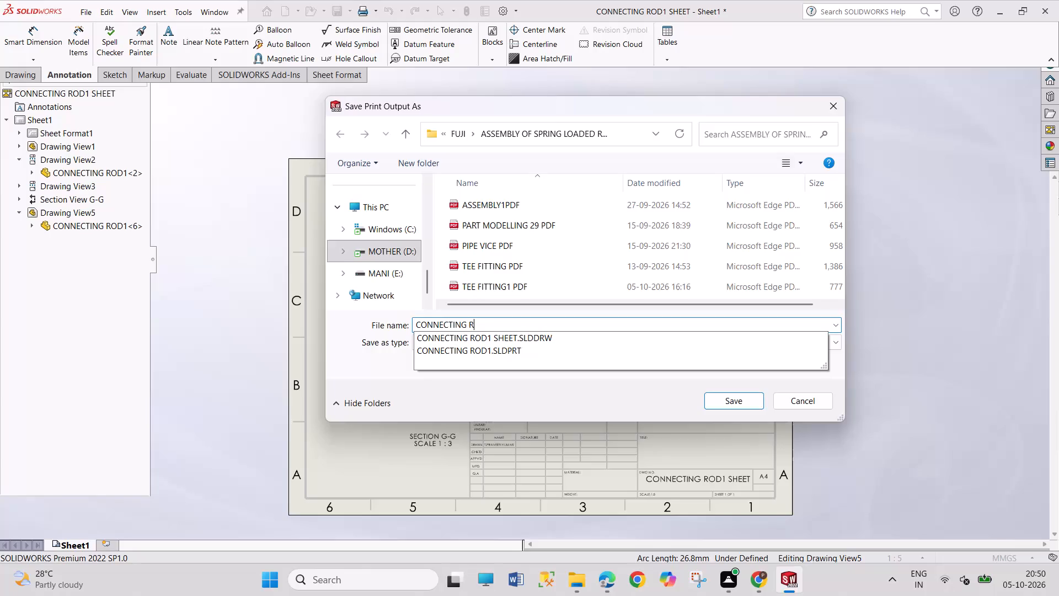
text(OD)
text(1)
key(space)
key(p)
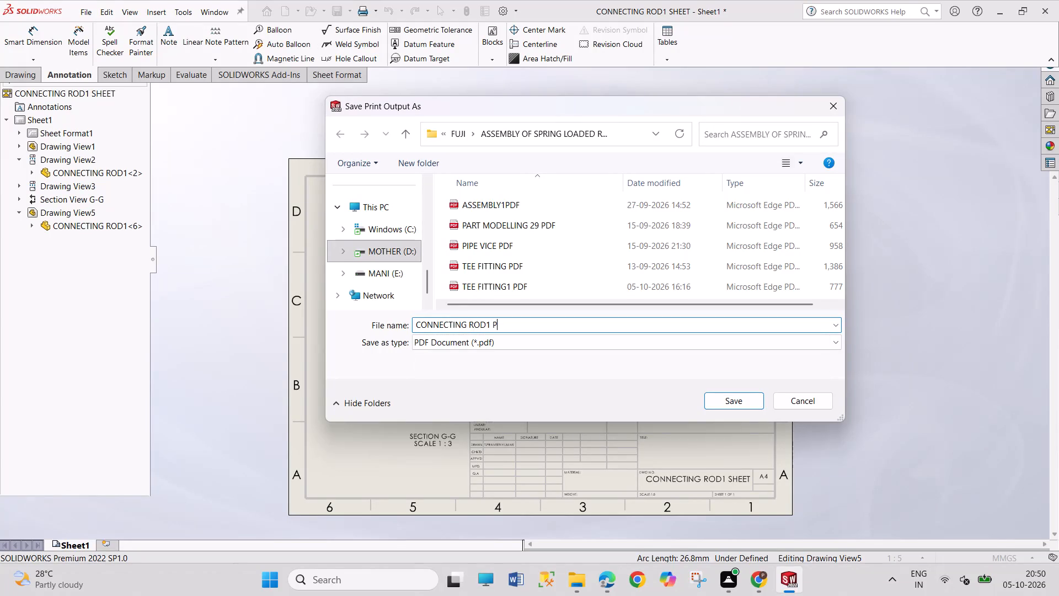
key(d)
key(g)
key(BackSpace)
key(f)
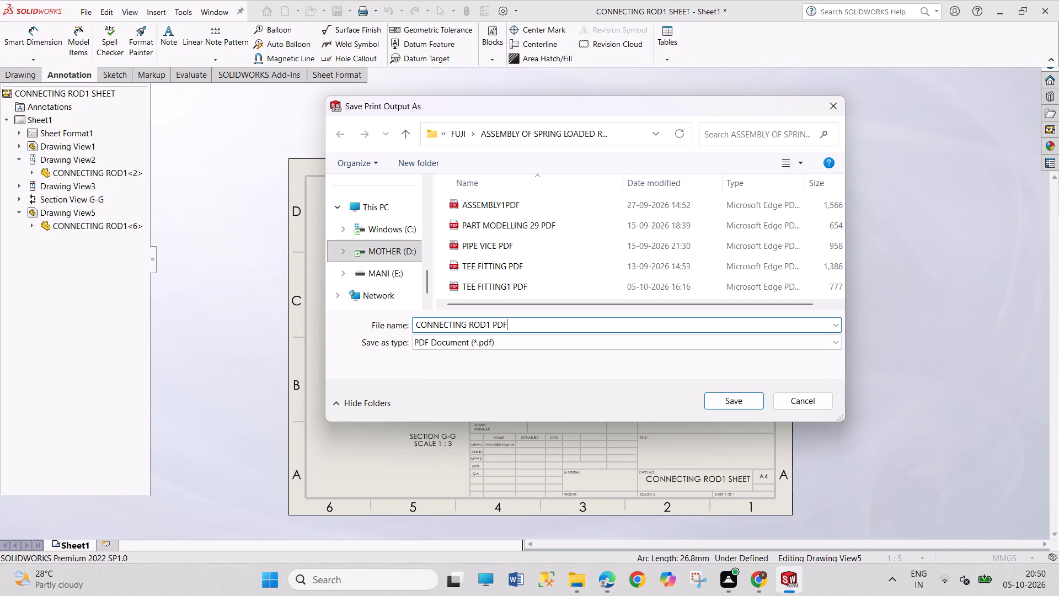
key(Return)
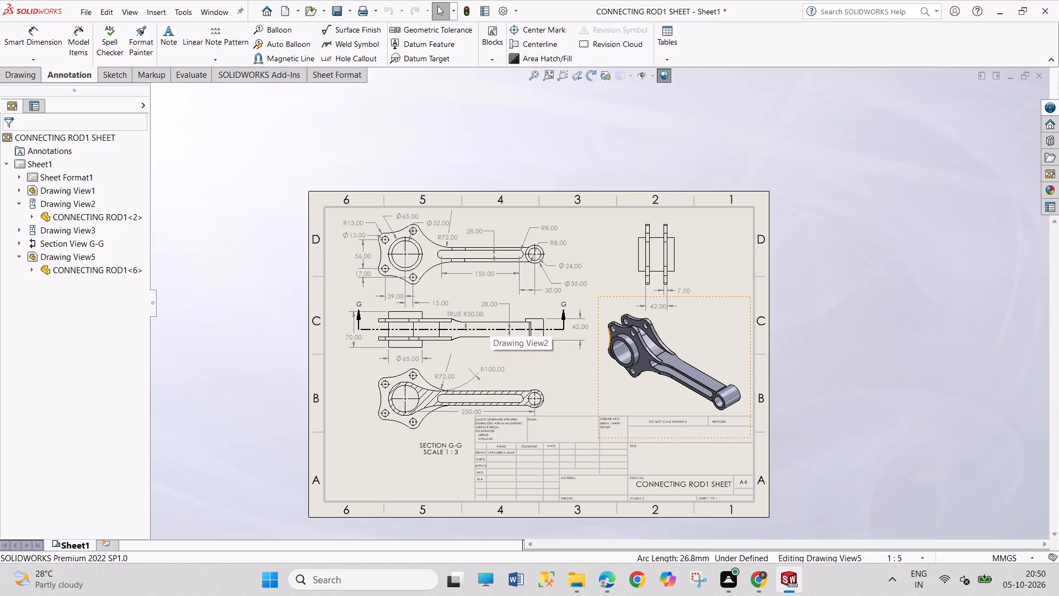
Dimension the outer and inner radii of the big-end boss in the shaded isometric view.
scroll(825, 356, down, 1)
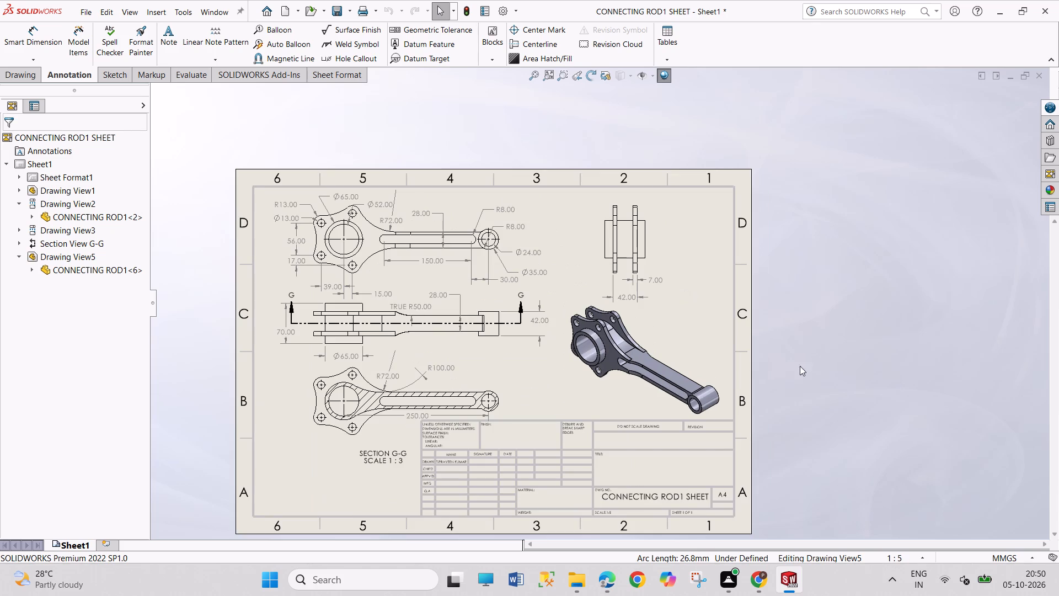
scroll(664, 413, down, 4)
scroll(801, 389, down, 2)
scroll(603, 199, down, 3)
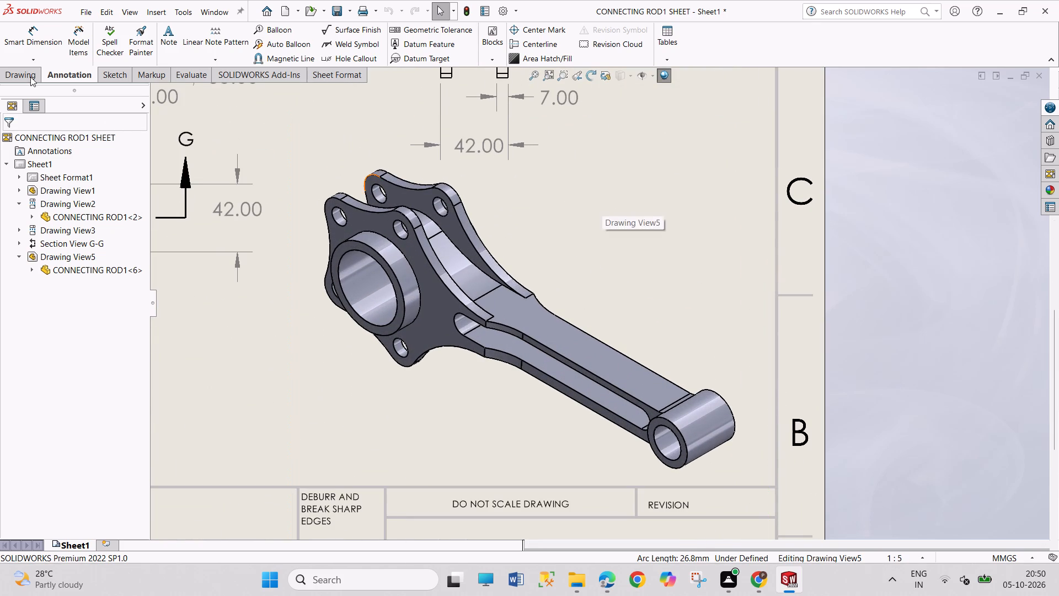
click(14, 33)
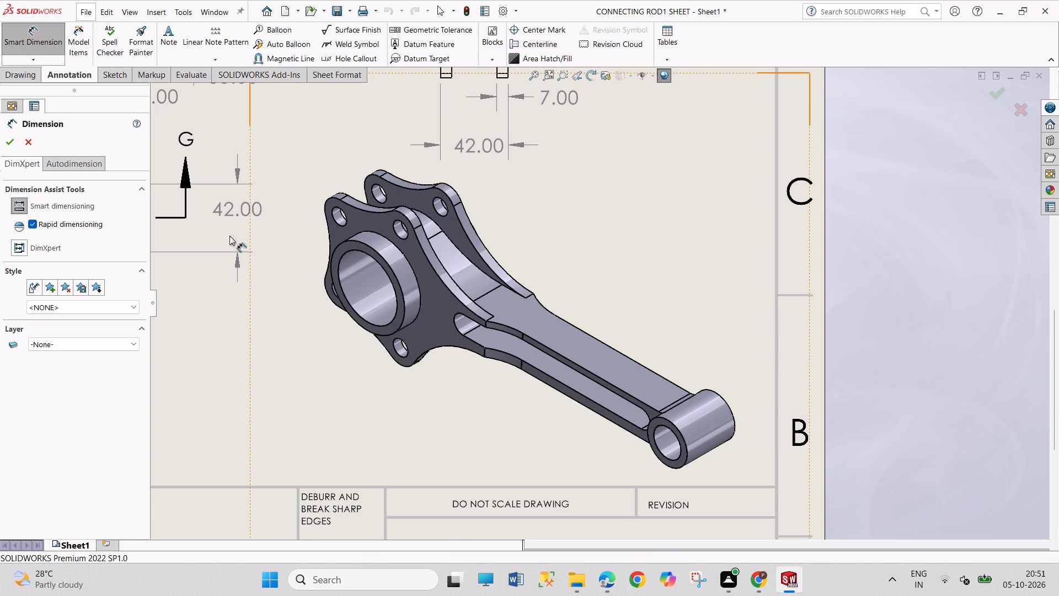
click(397, 332)
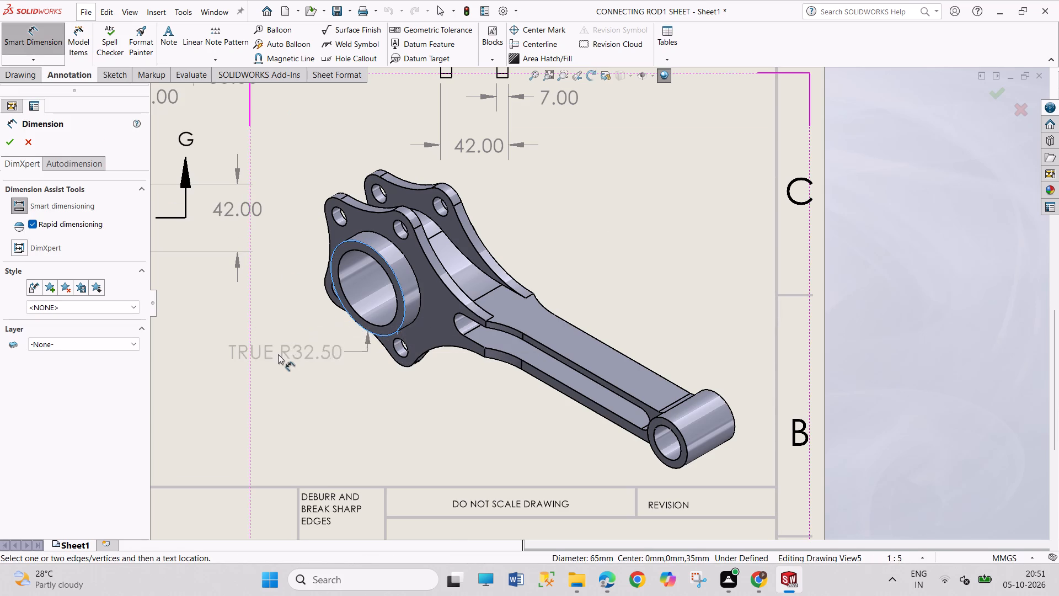
click(272, 364)
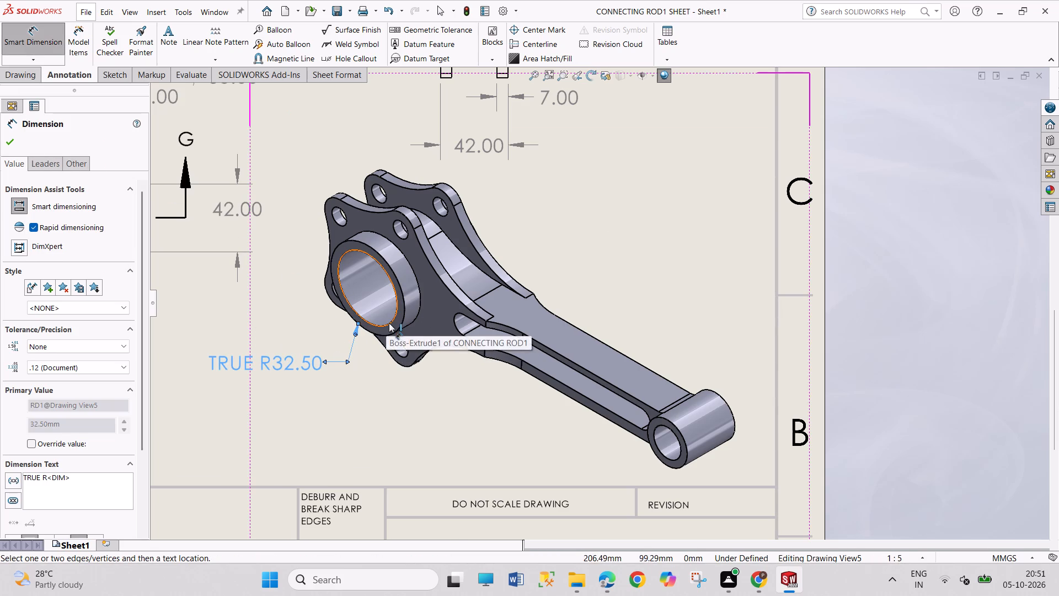
click(389, 323)
click(272, 417)
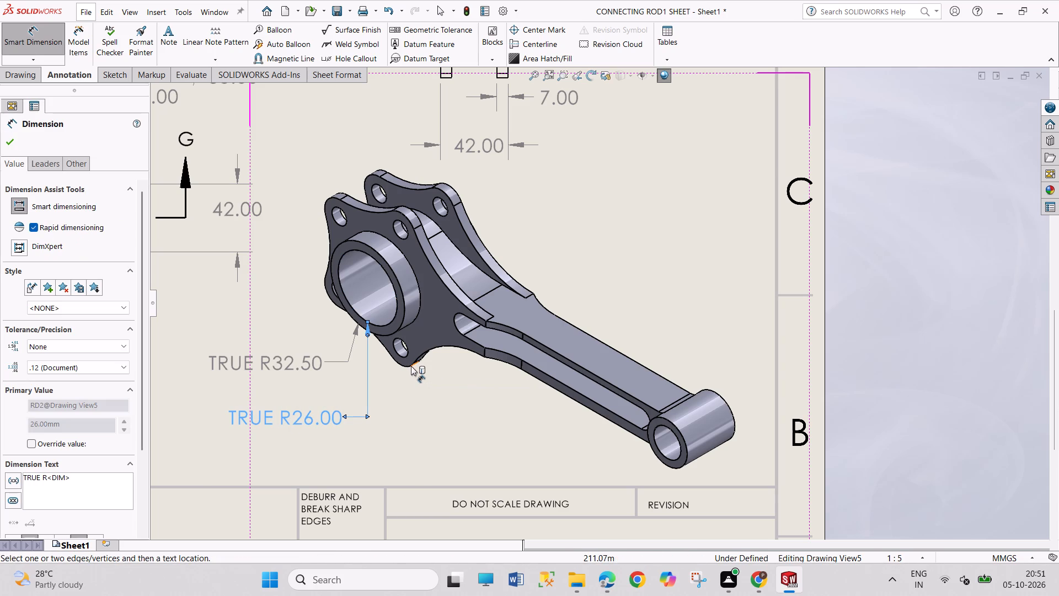
Dimension the curved flank edges of the big-end plates and the shank's long upper edge in the shaded isometric view.
click(452, 347)
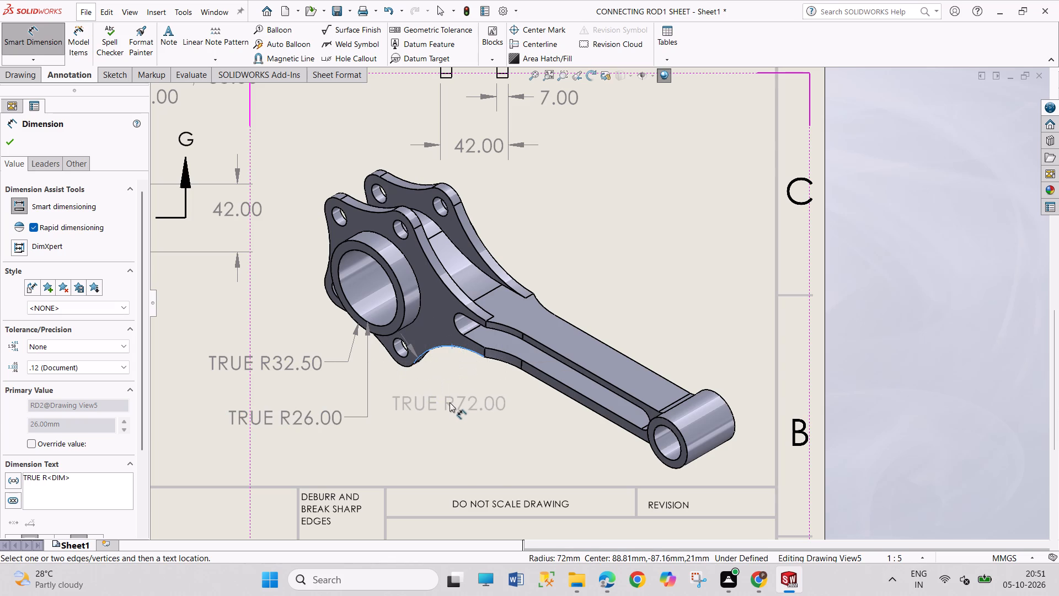
click(461, 398)
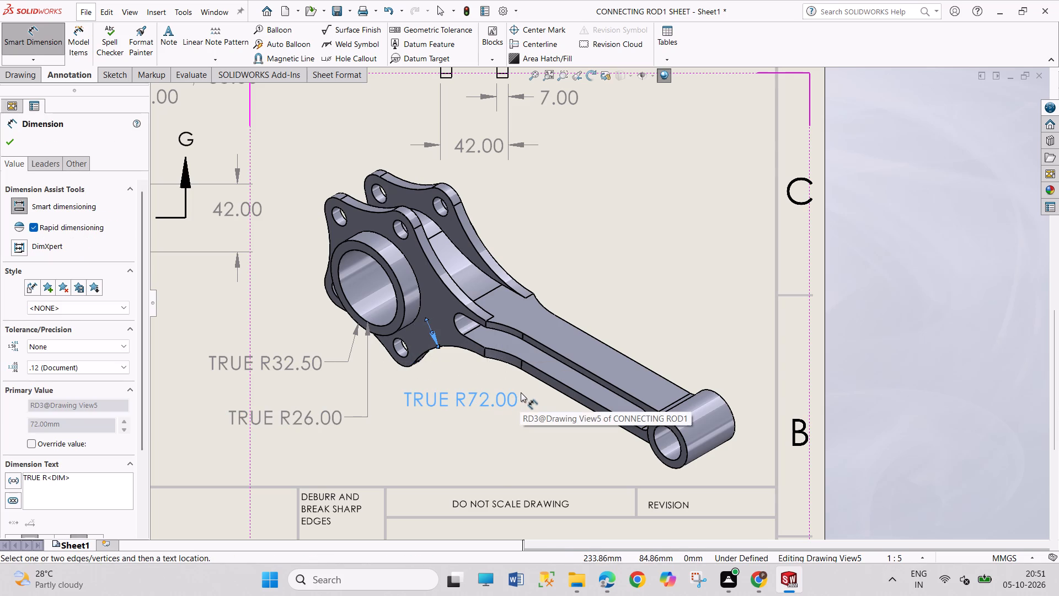
click(496, 264)
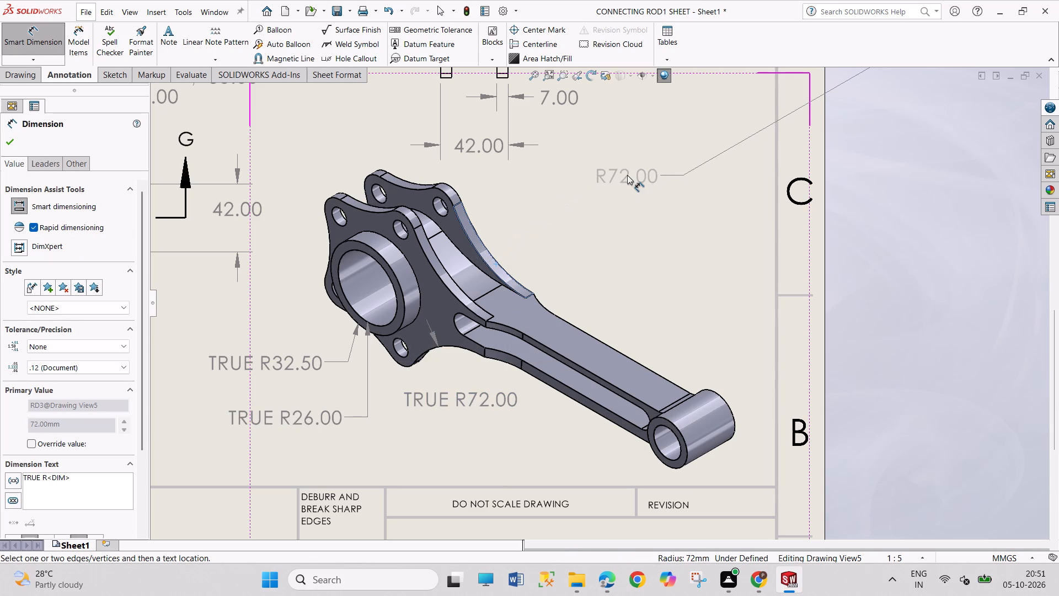
click(627, 175)
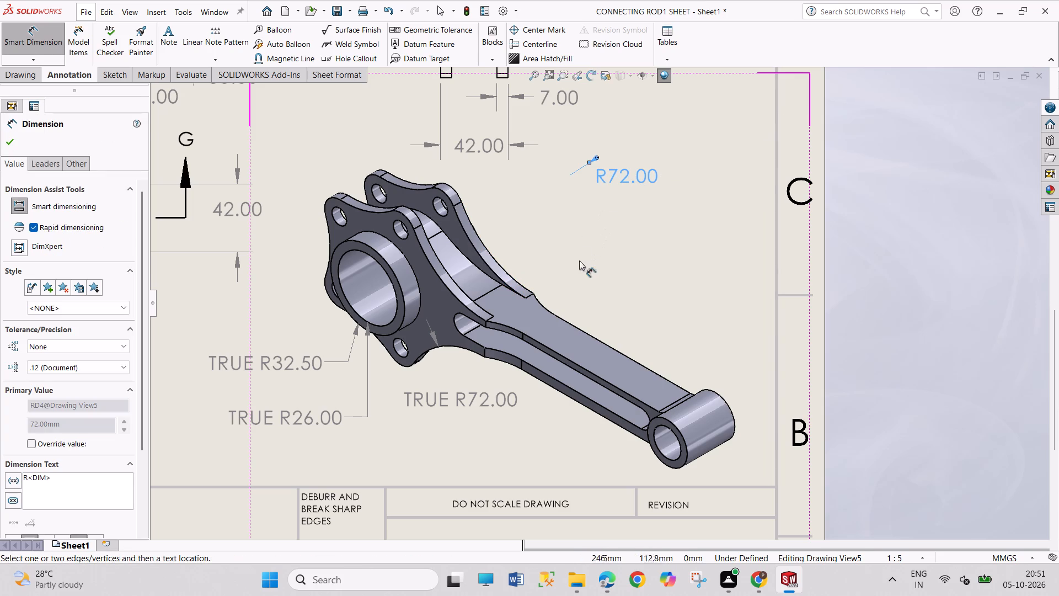
click(575, 327)
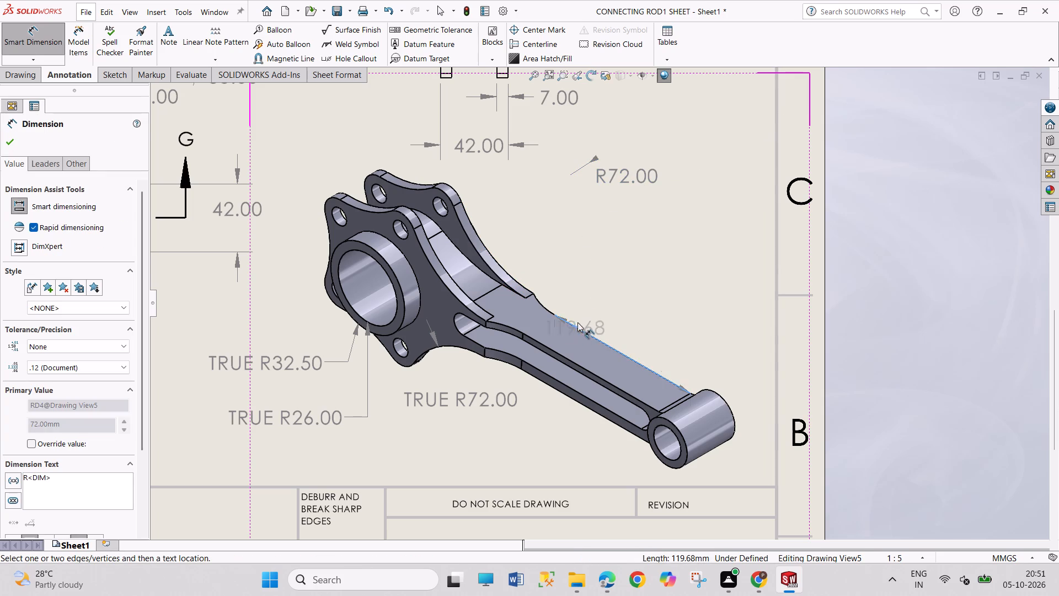
click(656, 278)
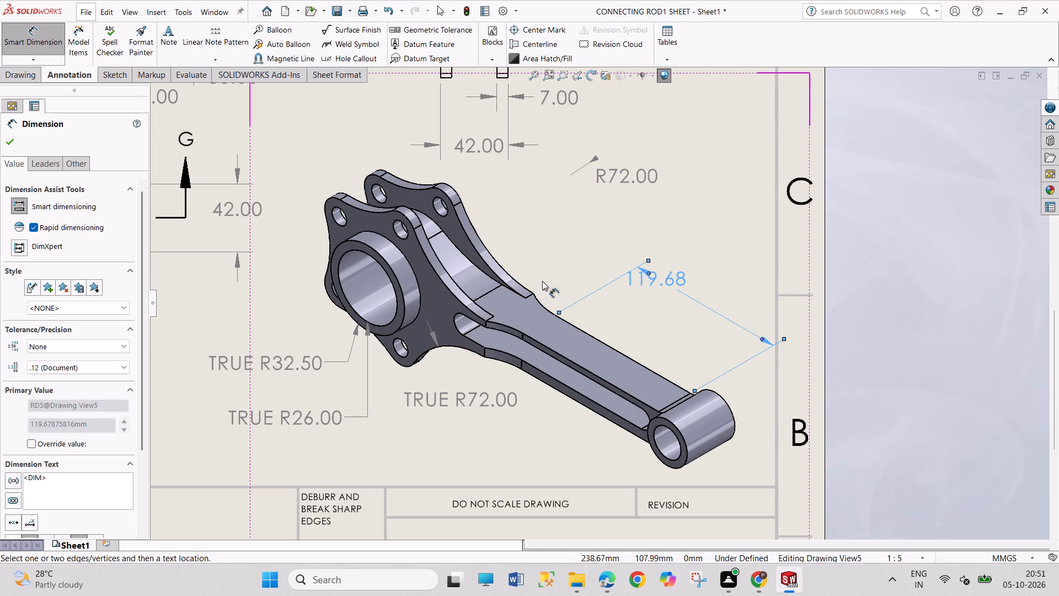
click(509, 274)
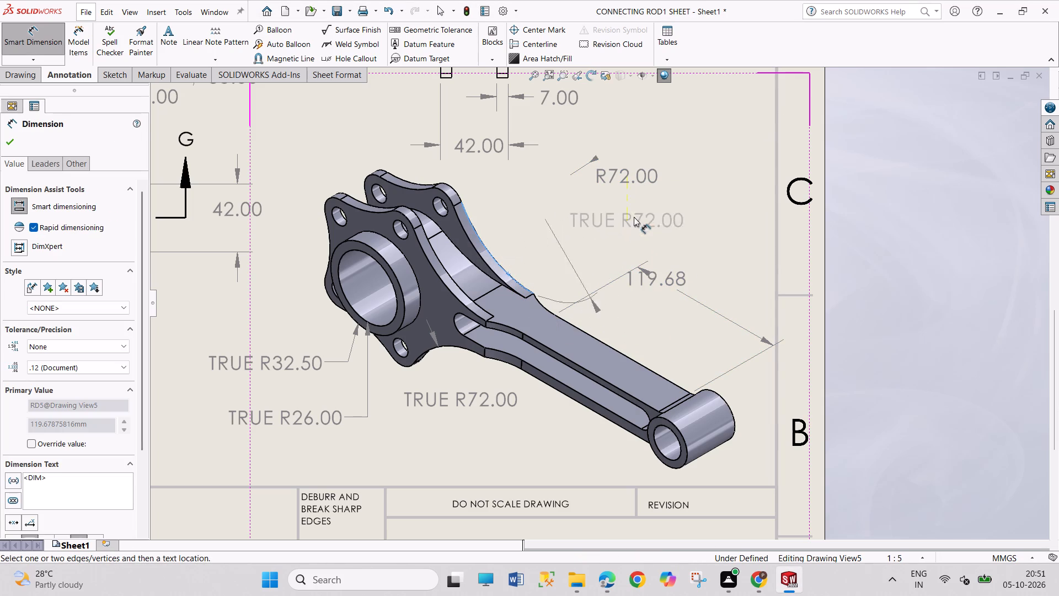
click(657, 208)
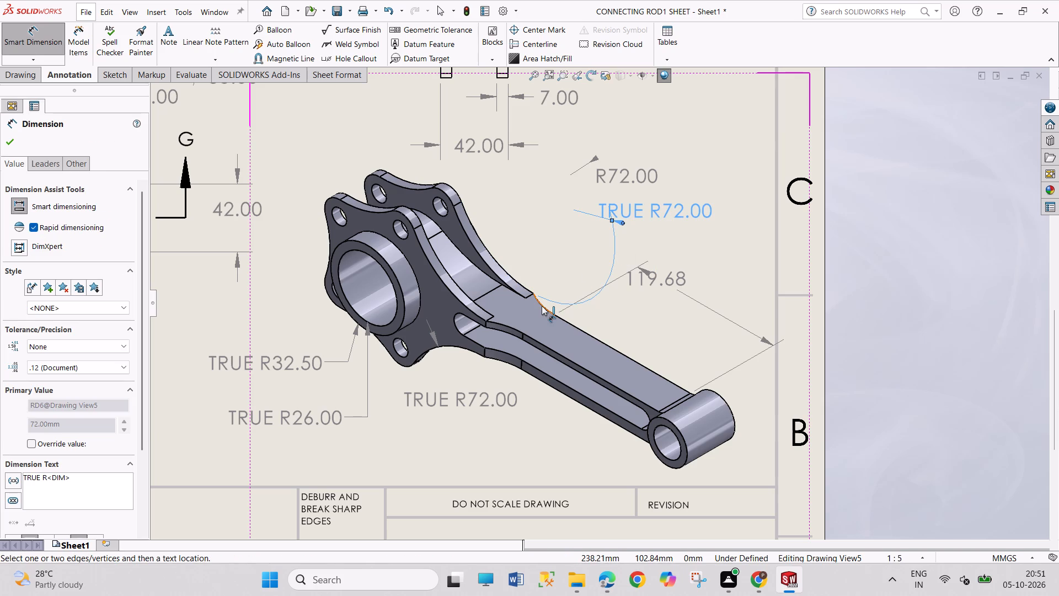
Dimension the distance from the transition arc at the shank's start to the lower edge of the shank's slot.
click(542, 306)
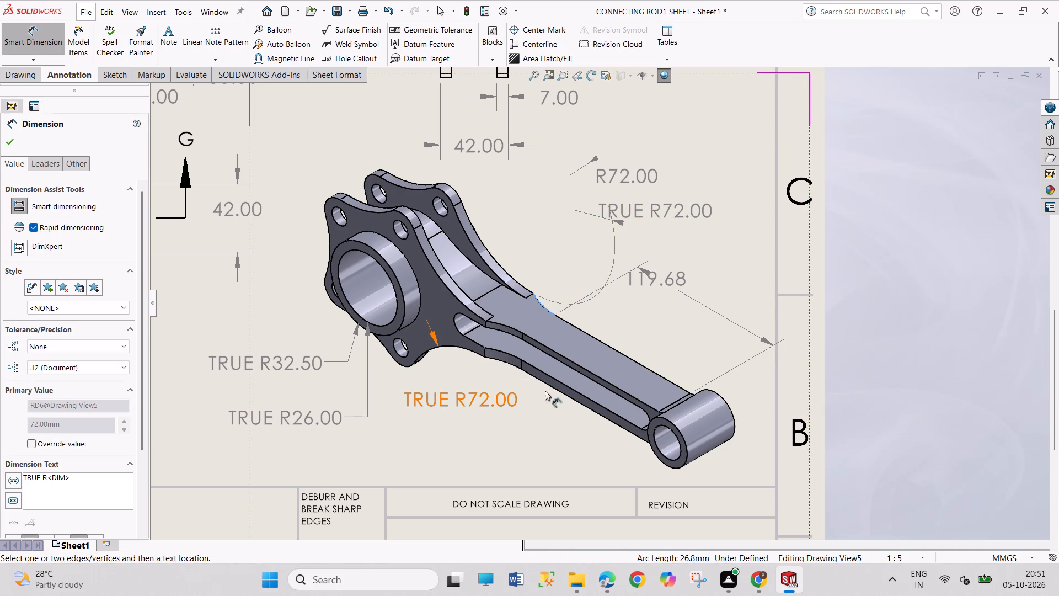
click(660, 450)
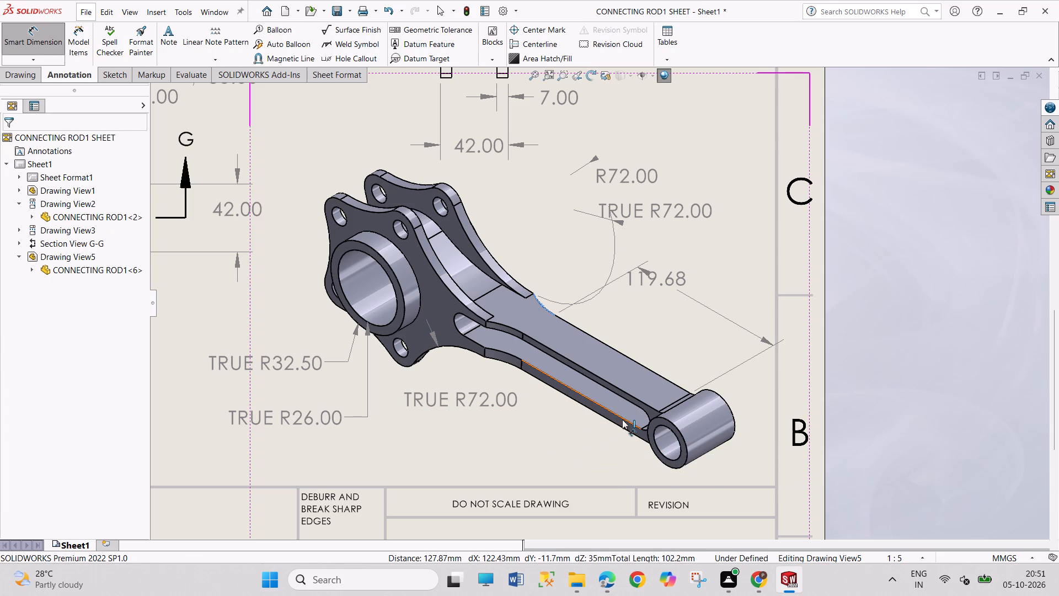
click(622, 419)
click(554, 435)
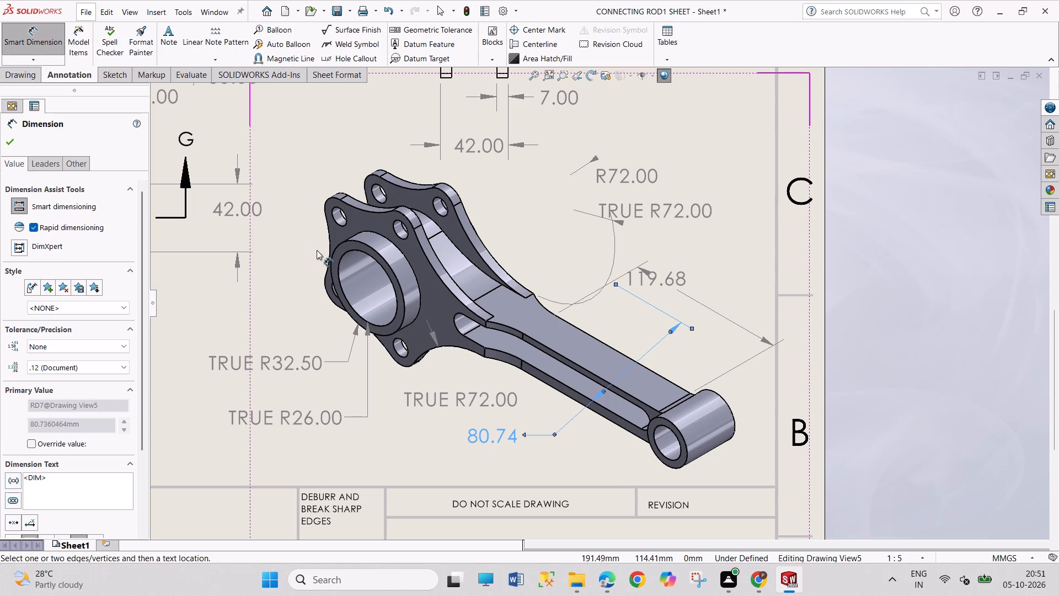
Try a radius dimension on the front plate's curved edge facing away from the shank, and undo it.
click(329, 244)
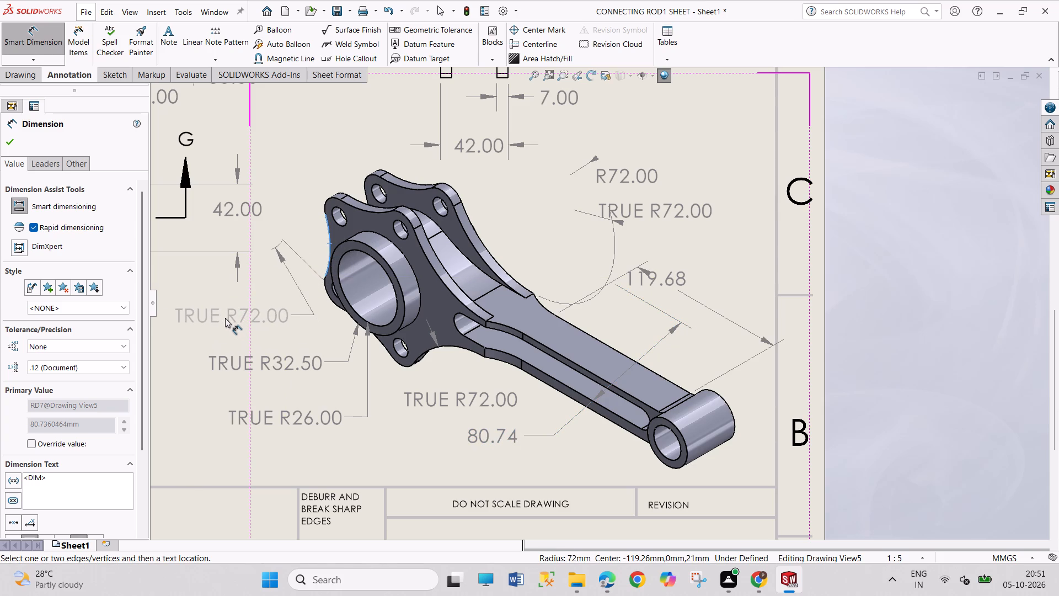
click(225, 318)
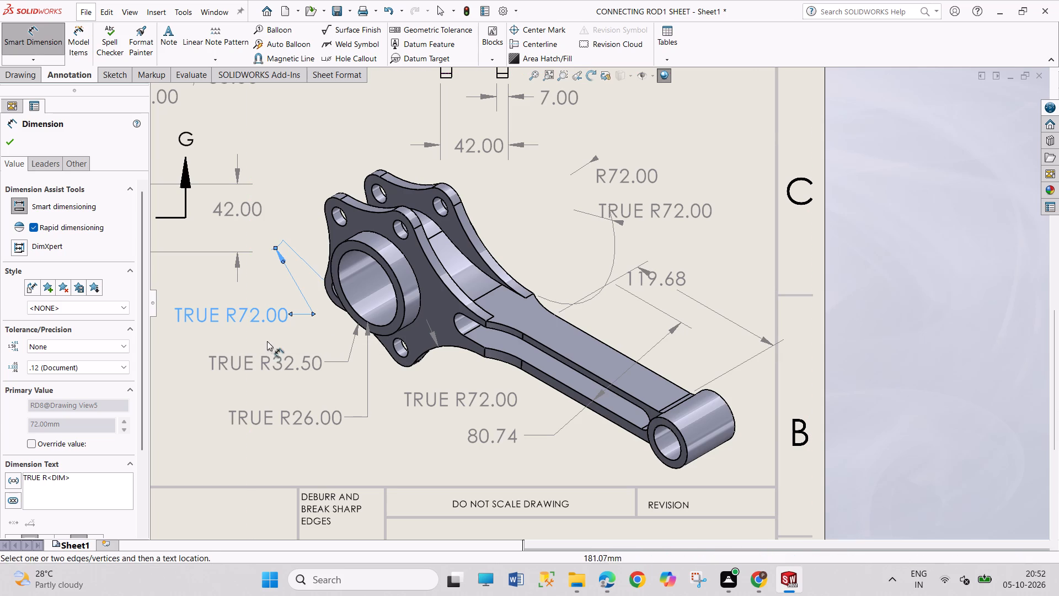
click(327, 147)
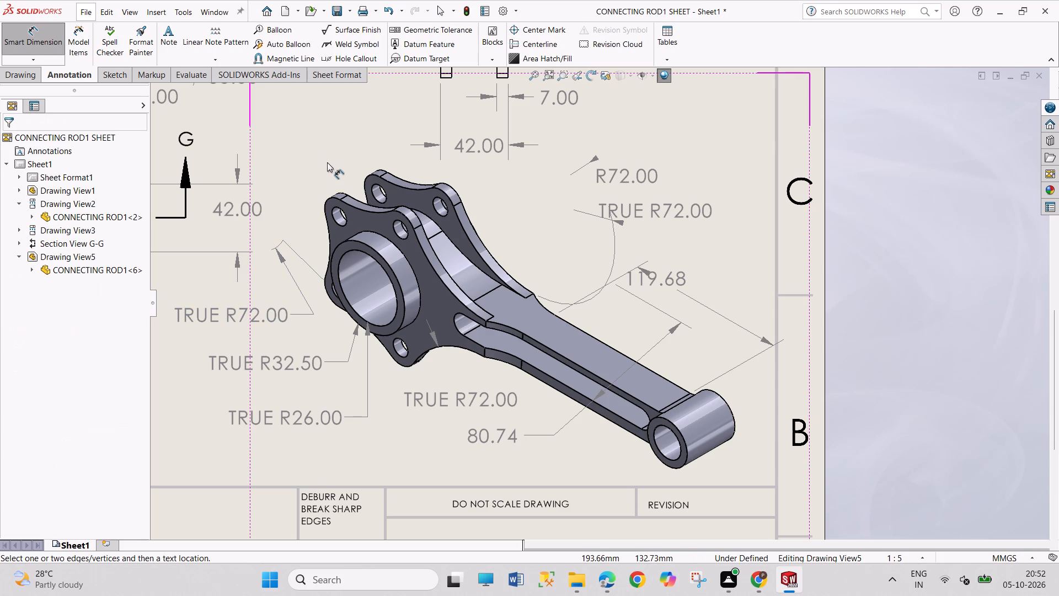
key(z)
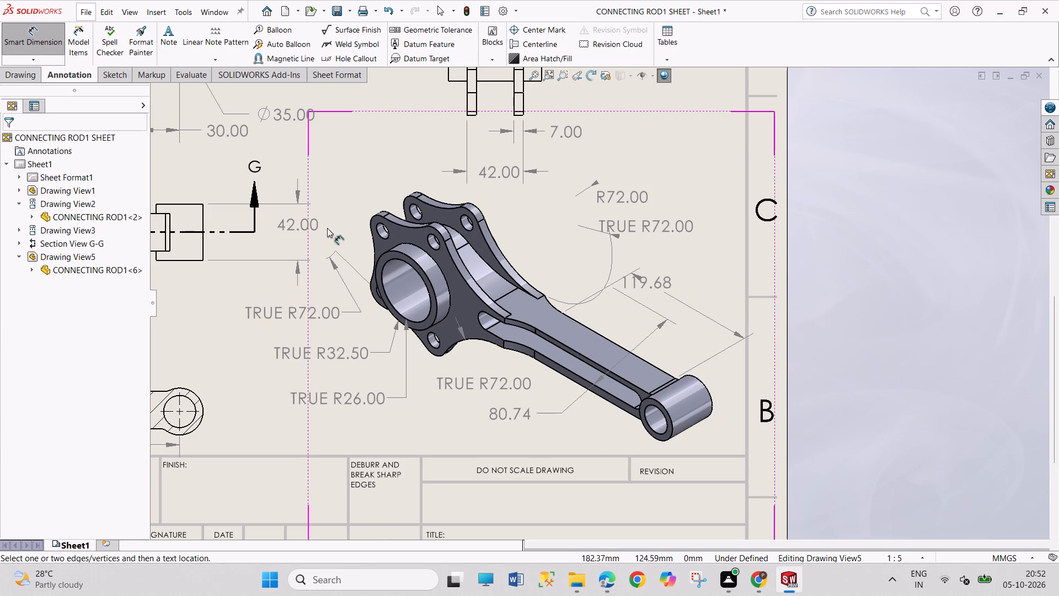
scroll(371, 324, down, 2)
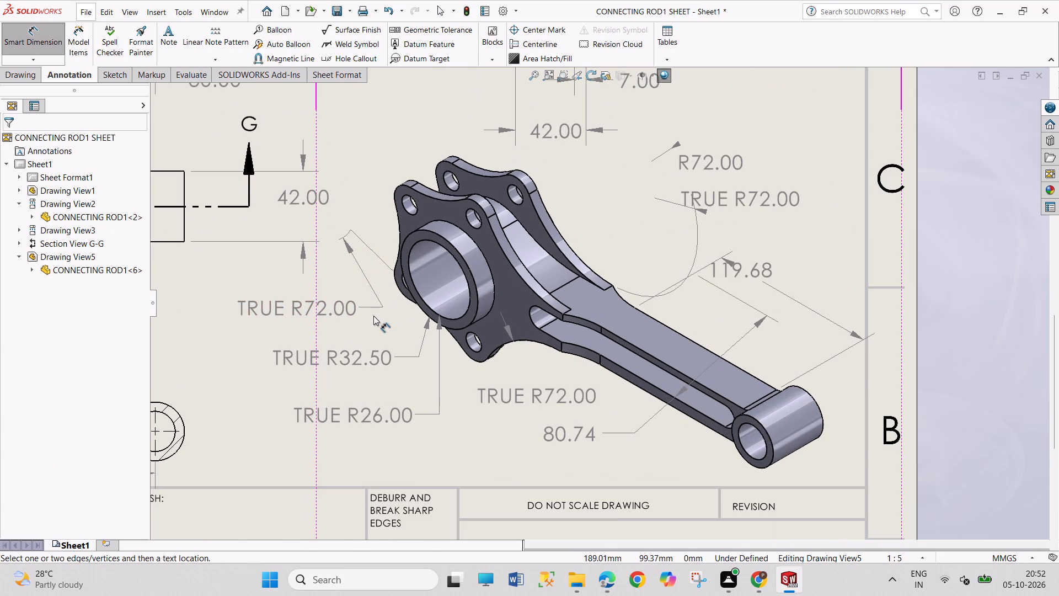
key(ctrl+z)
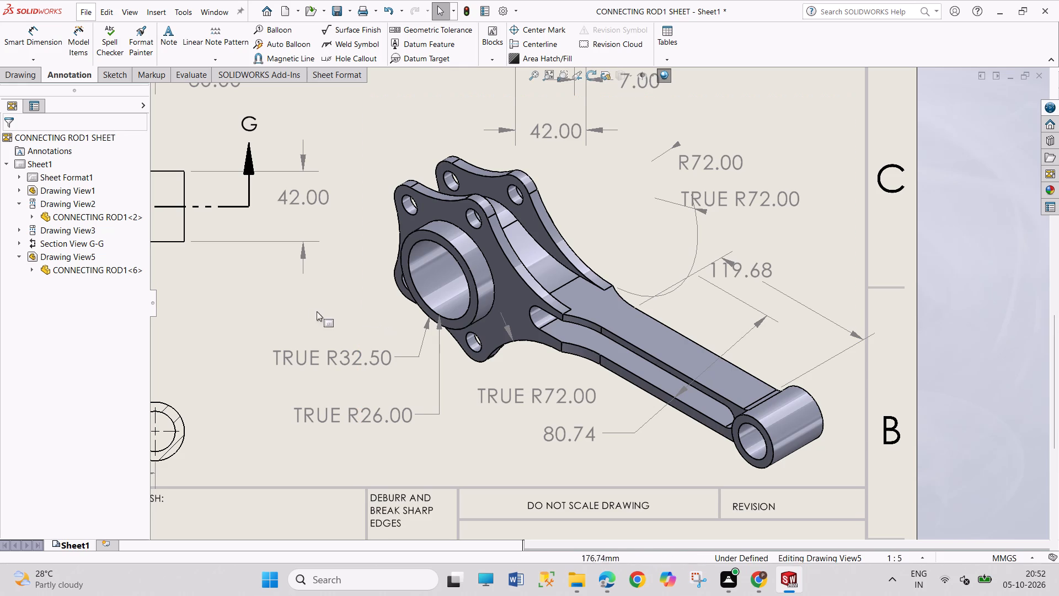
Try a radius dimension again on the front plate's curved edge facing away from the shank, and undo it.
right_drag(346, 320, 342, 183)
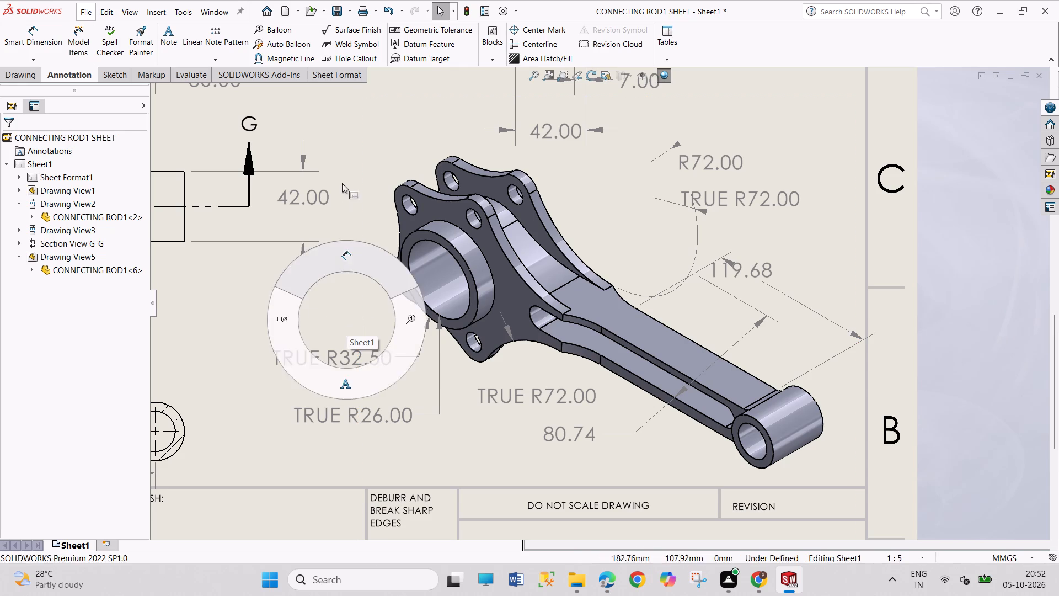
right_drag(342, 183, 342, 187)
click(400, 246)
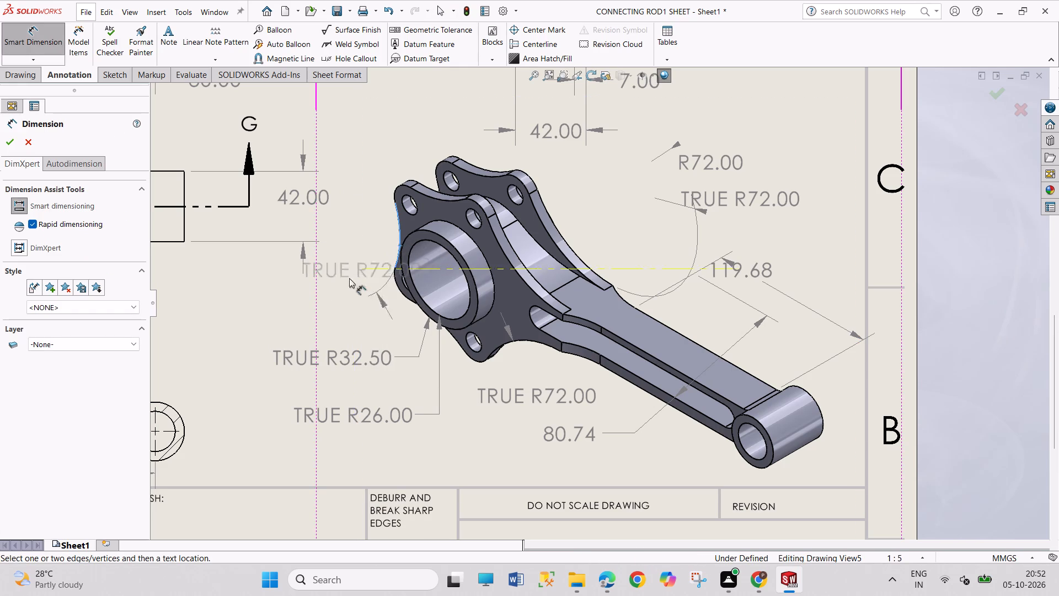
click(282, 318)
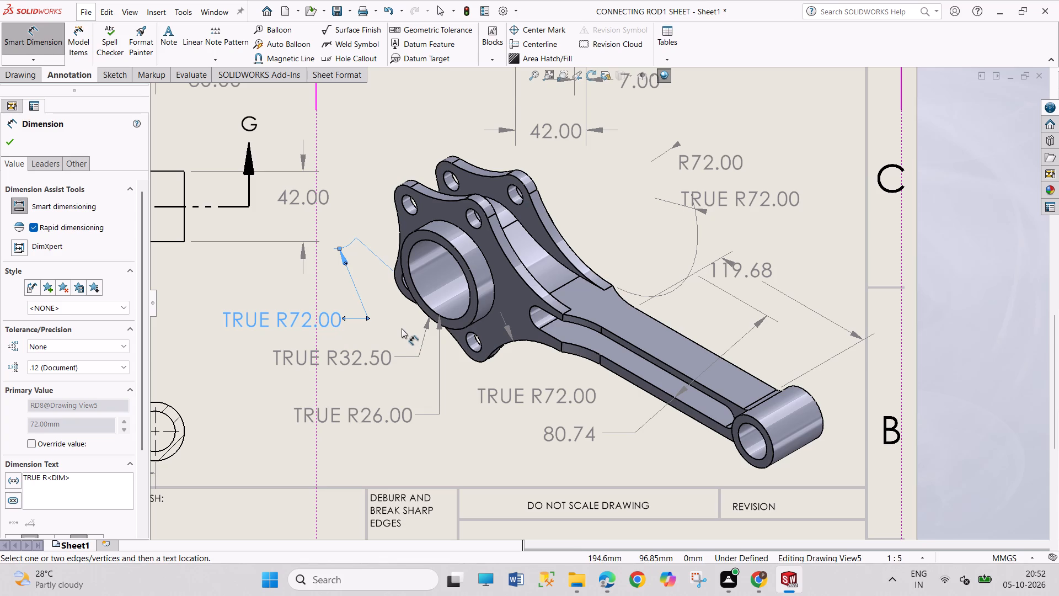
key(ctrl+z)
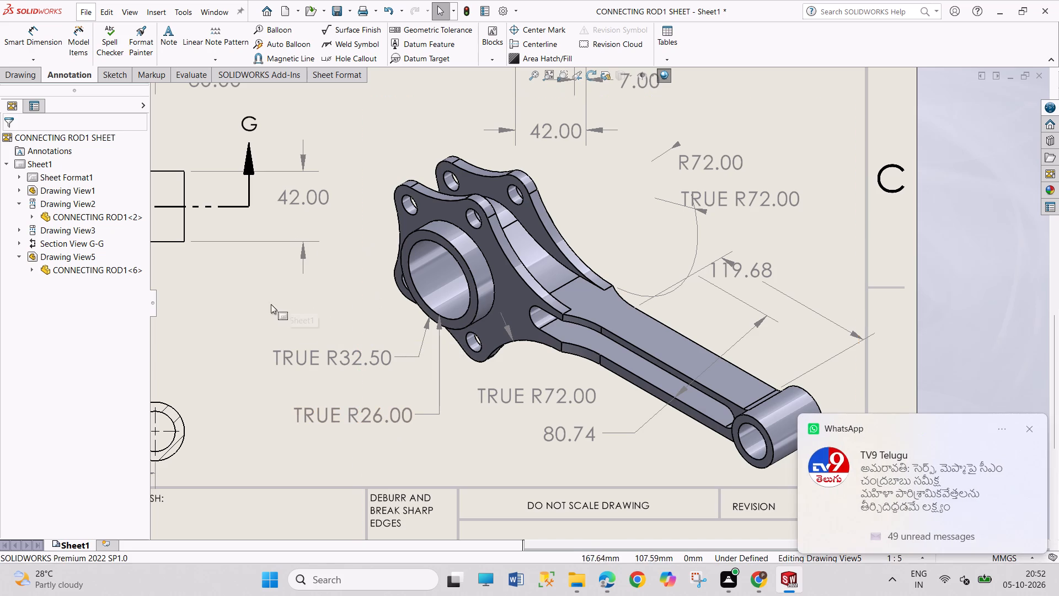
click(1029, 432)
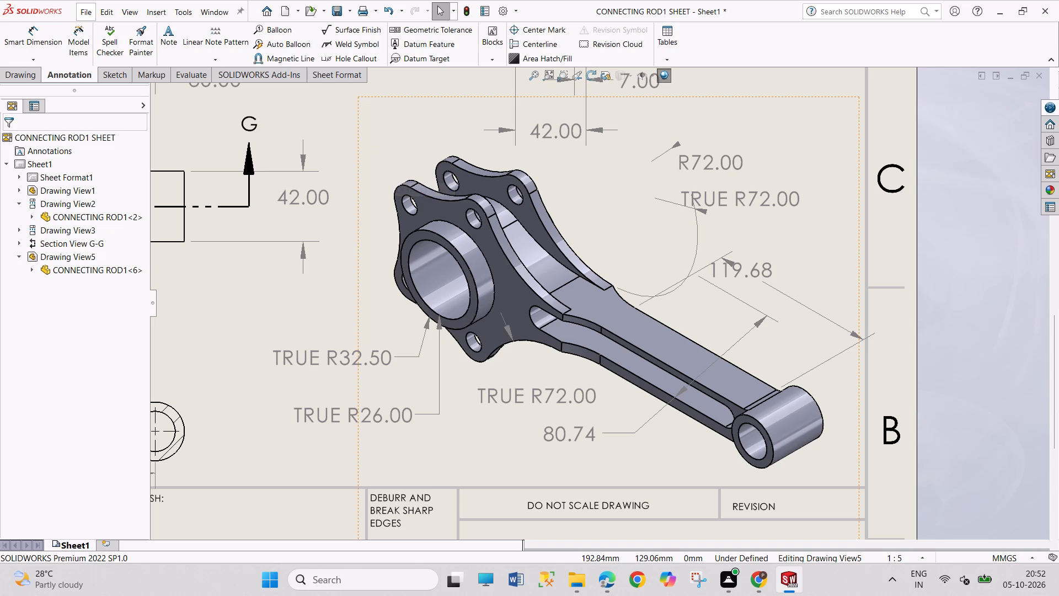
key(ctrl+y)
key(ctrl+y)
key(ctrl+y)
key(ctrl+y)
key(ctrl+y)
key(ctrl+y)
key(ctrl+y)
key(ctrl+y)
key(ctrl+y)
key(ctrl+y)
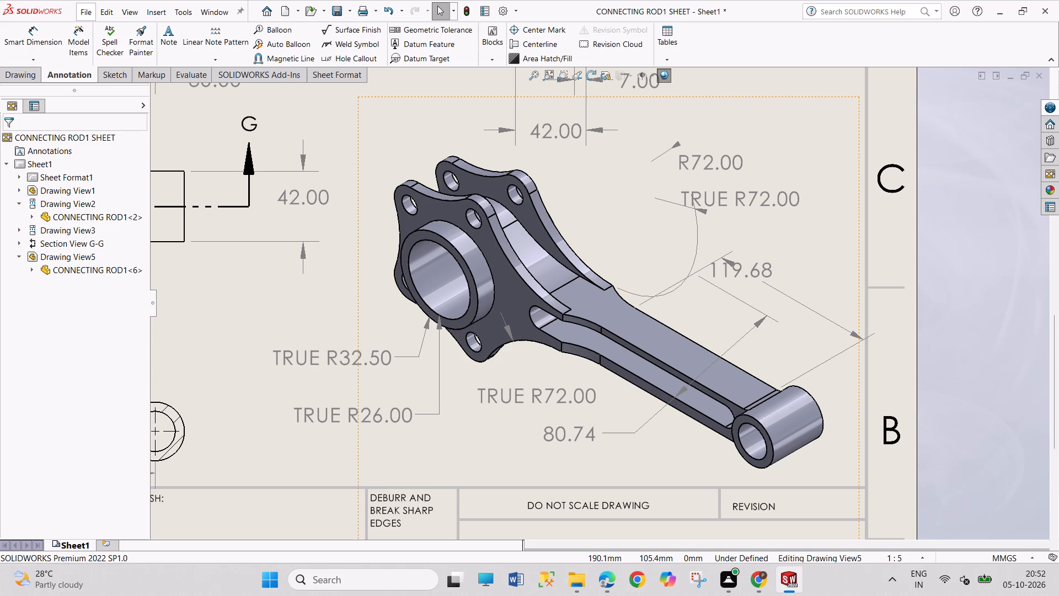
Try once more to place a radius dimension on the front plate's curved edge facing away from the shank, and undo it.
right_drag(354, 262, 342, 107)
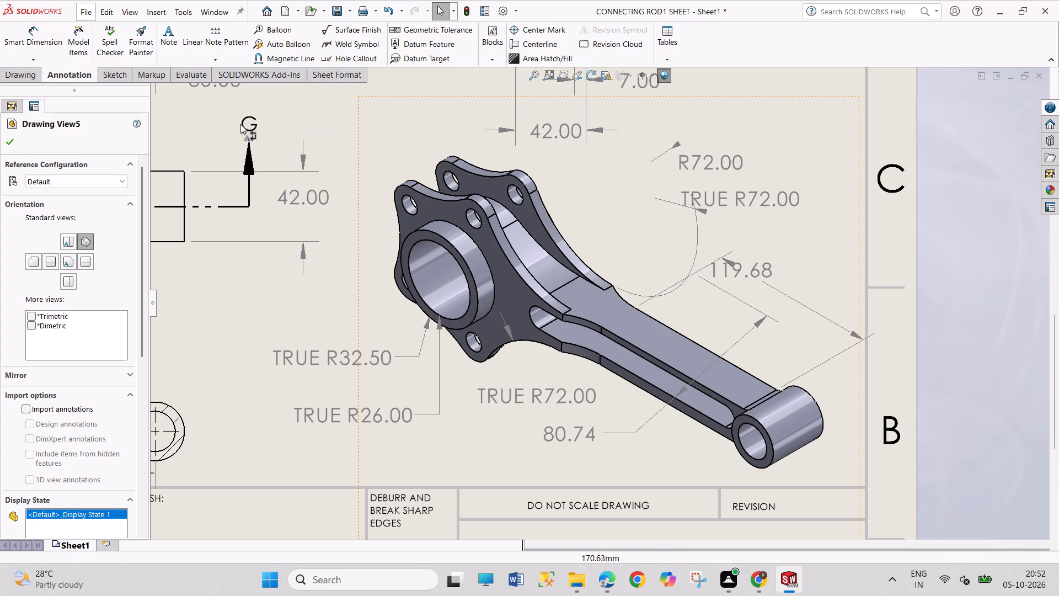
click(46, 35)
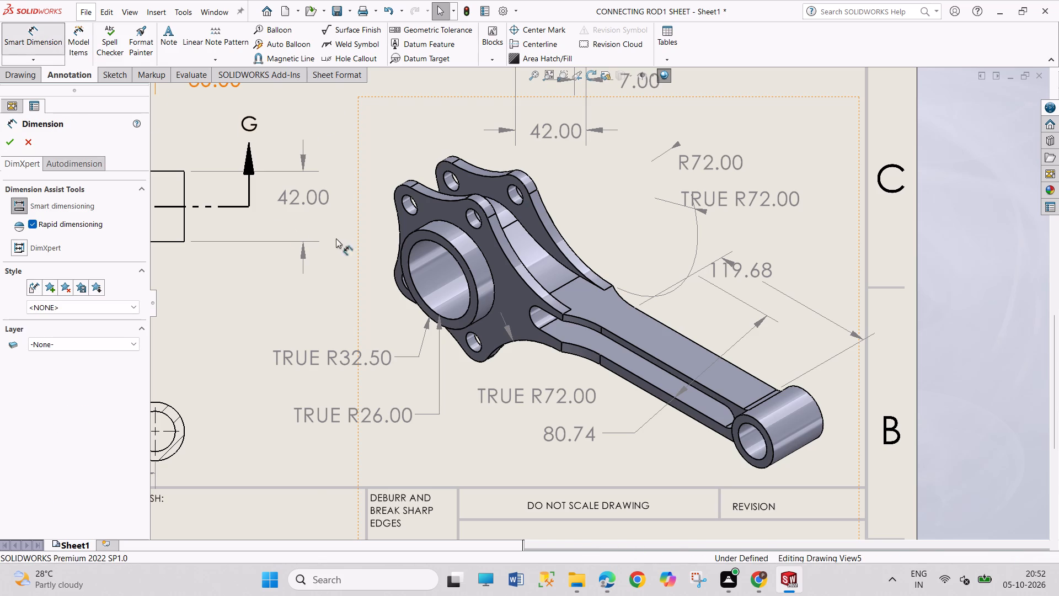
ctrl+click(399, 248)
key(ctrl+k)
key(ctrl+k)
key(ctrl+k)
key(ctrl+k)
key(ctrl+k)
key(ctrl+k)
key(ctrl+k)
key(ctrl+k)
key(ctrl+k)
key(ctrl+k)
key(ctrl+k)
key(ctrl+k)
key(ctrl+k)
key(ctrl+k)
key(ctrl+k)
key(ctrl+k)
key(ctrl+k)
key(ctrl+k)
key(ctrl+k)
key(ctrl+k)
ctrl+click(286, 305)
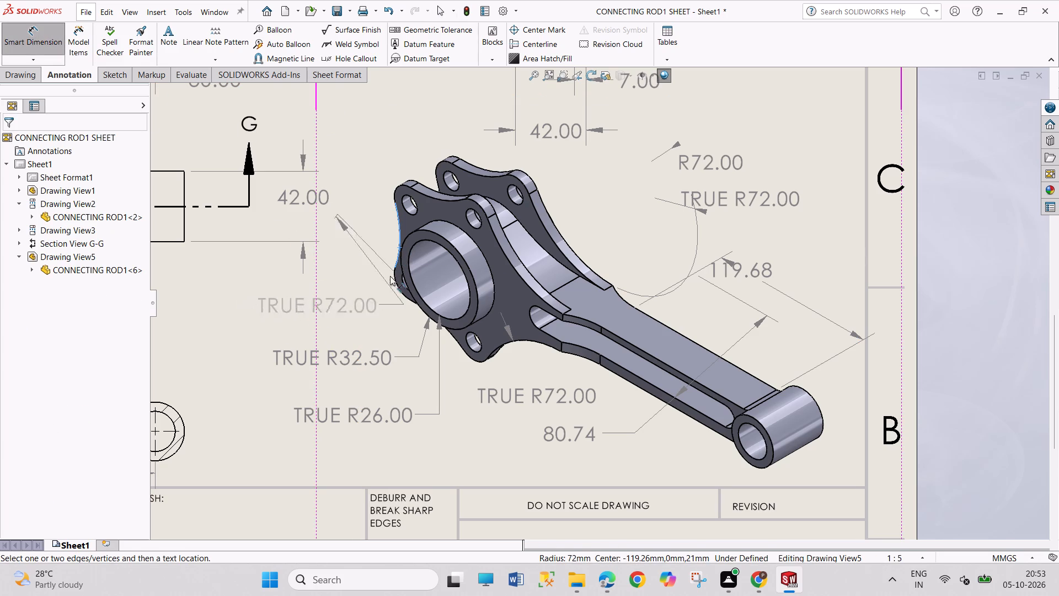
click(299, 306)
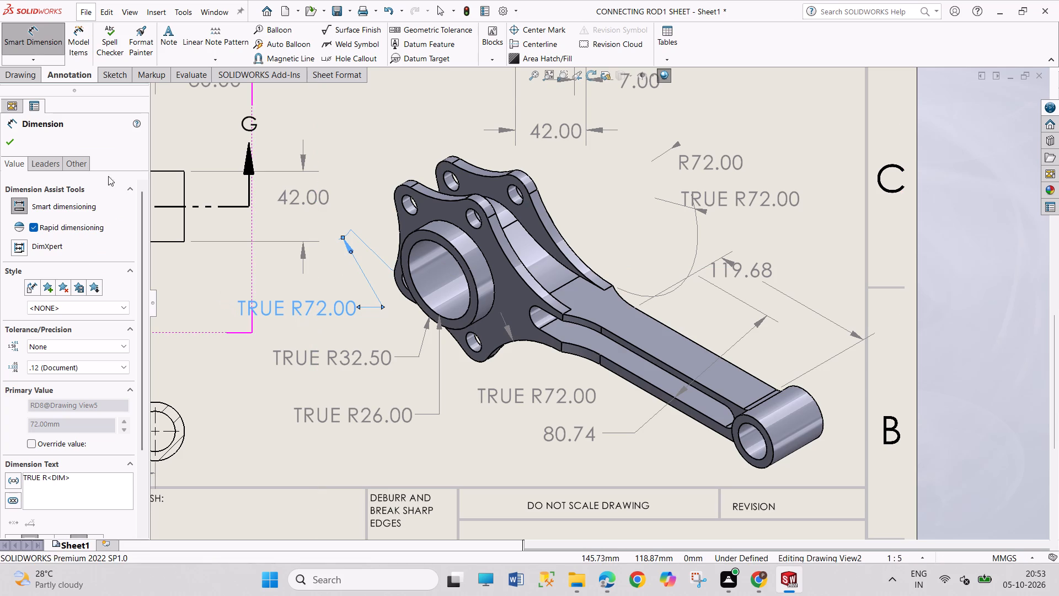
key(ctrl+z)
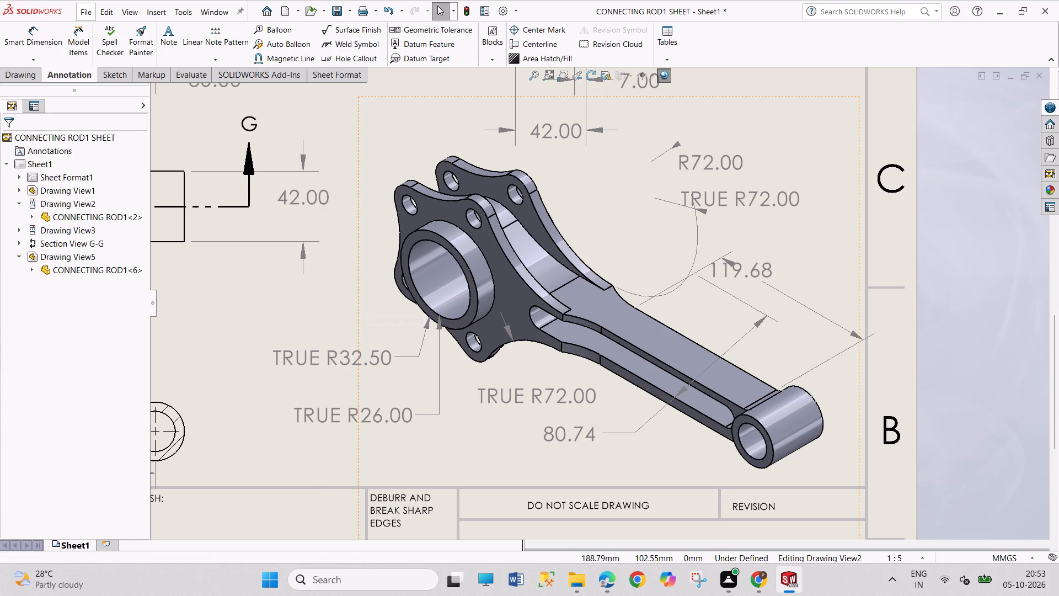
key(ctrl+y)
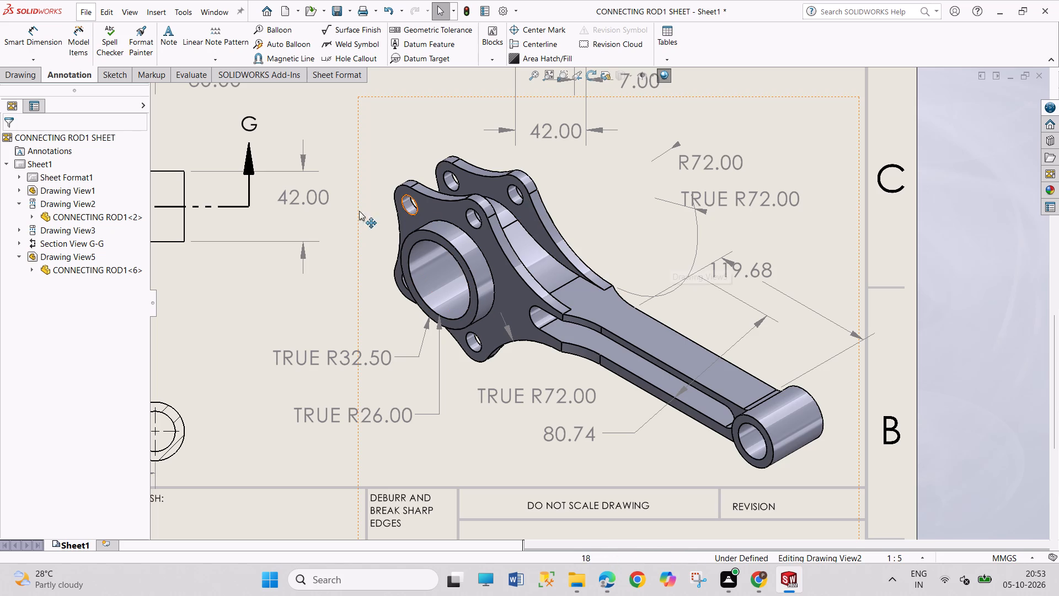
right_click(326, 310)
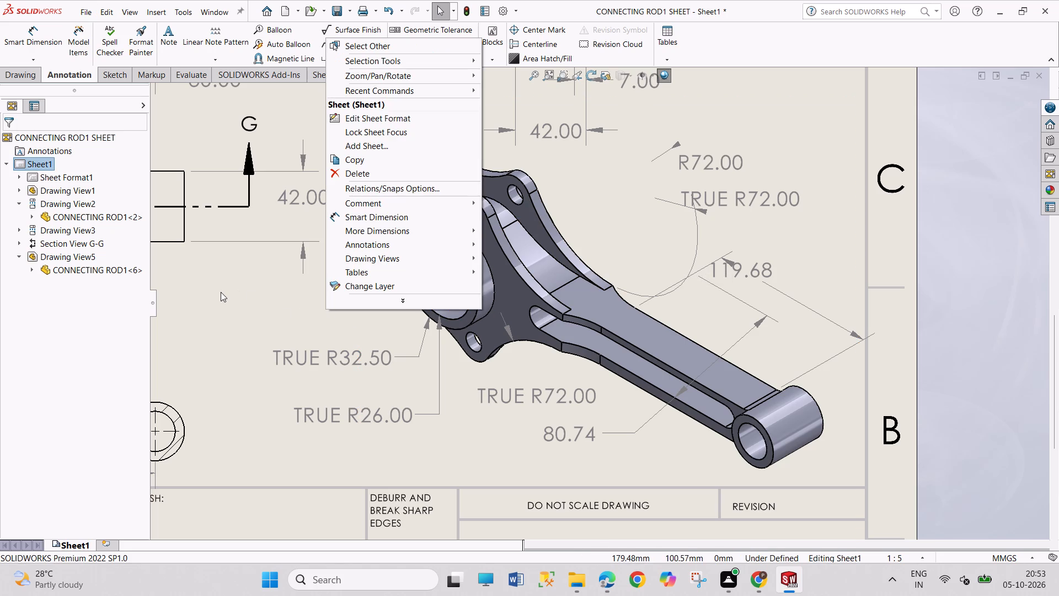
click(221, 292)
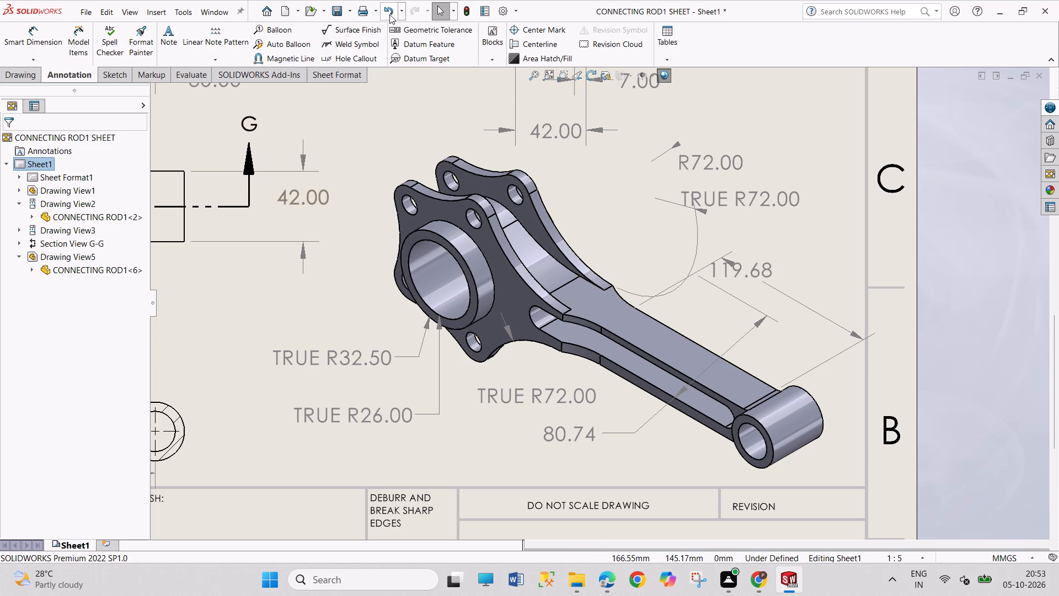
Undo all the dimensions added to the shaded isometric view, leaving the view without dimensions.
click(389, 14)
click(389, 14)
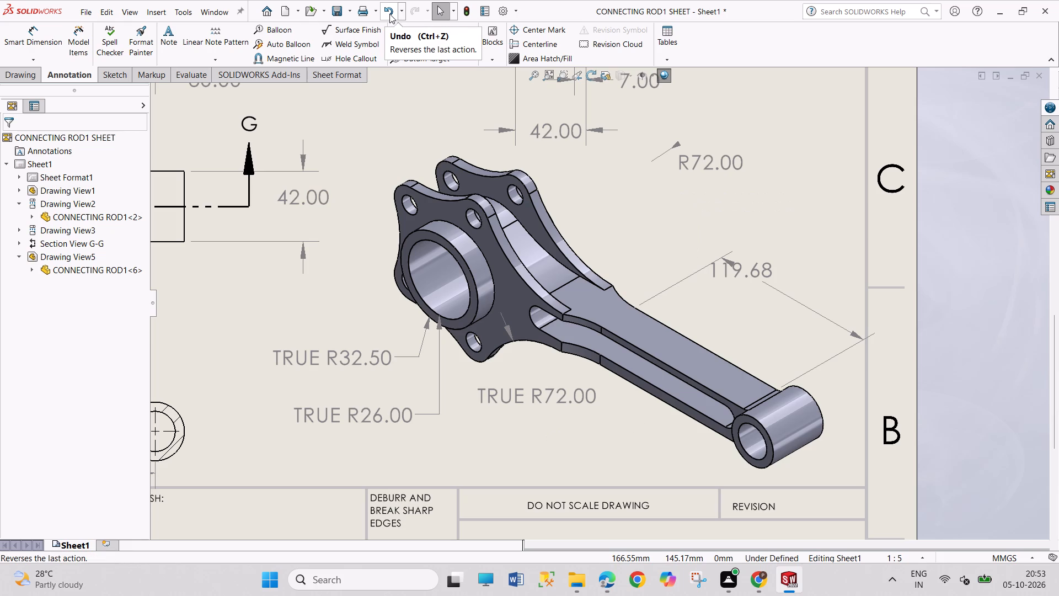
click(389, 14)
click(389, 14)
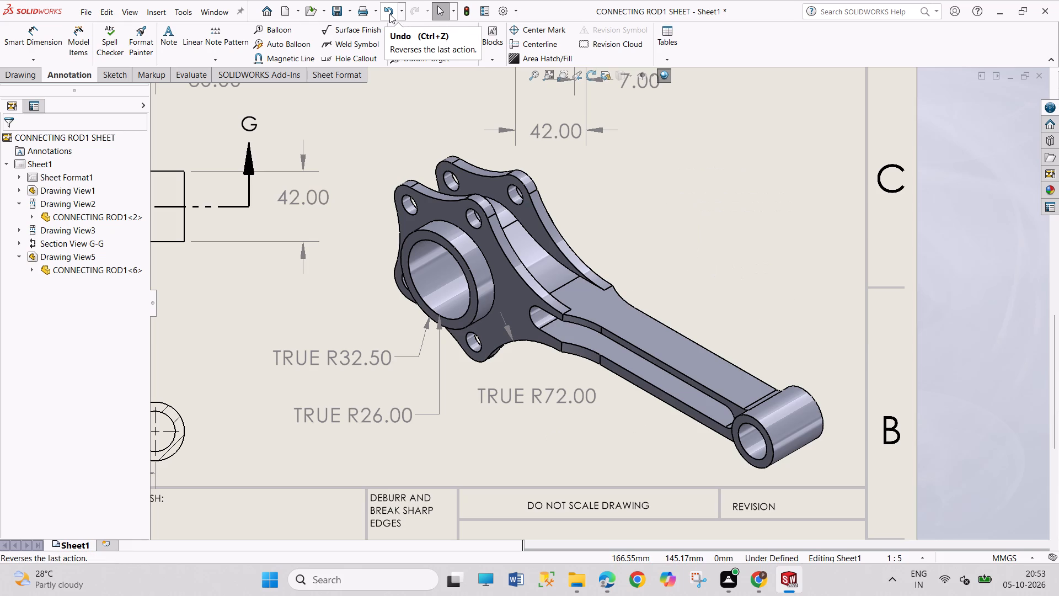
click(389, 14)
click(389, 14)
ctrl+click(389, 14)
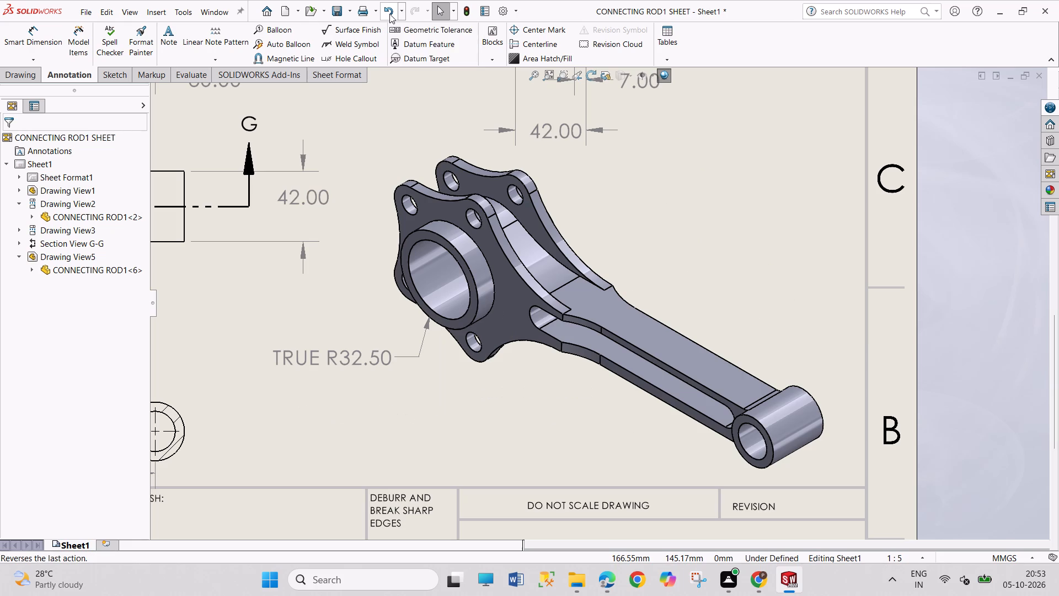
click(389, 14)
key(ctrl+a)
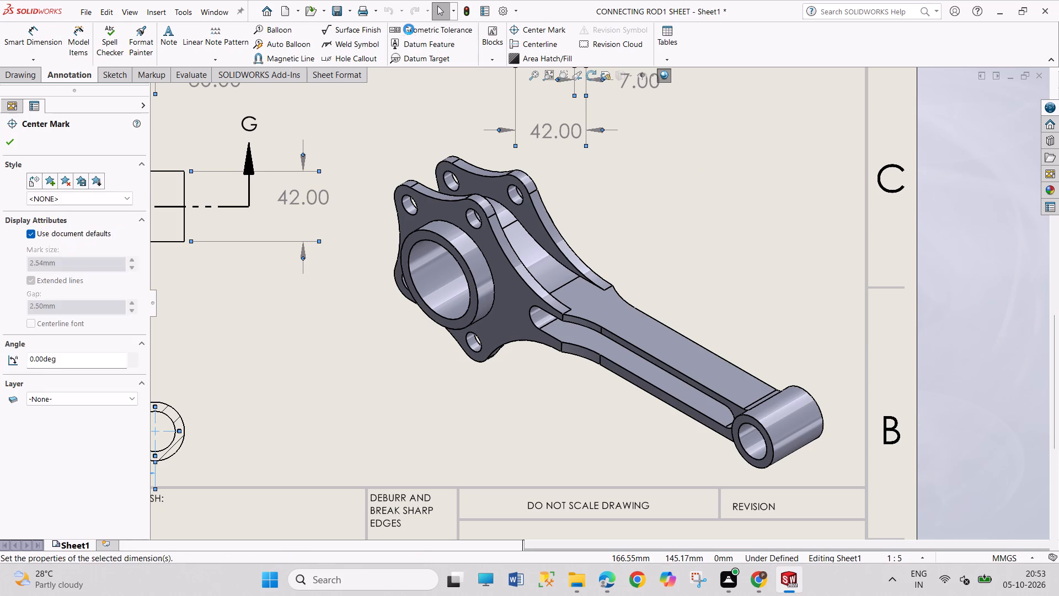
click(13, 142)
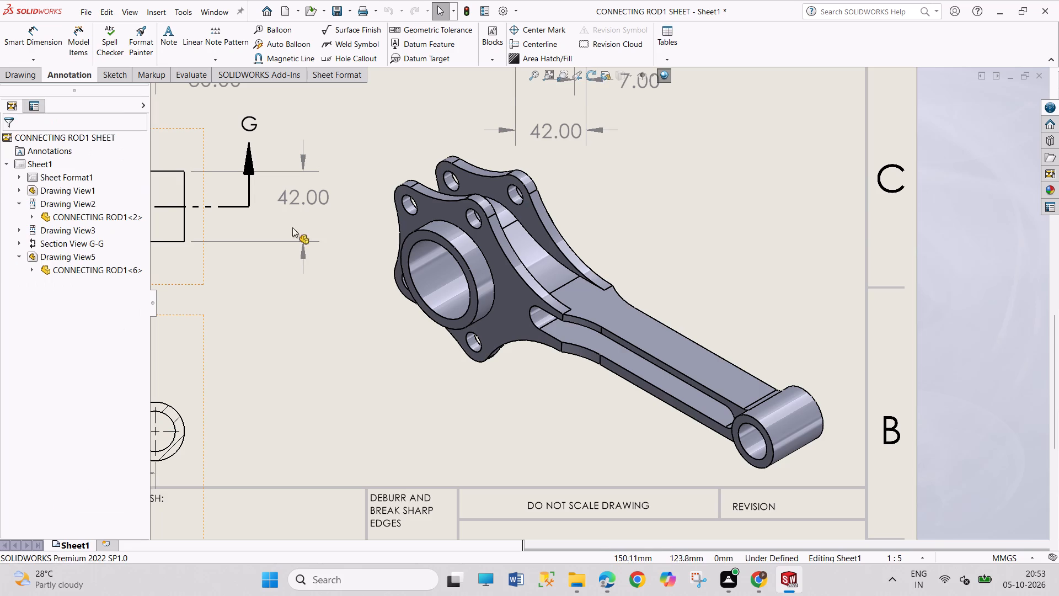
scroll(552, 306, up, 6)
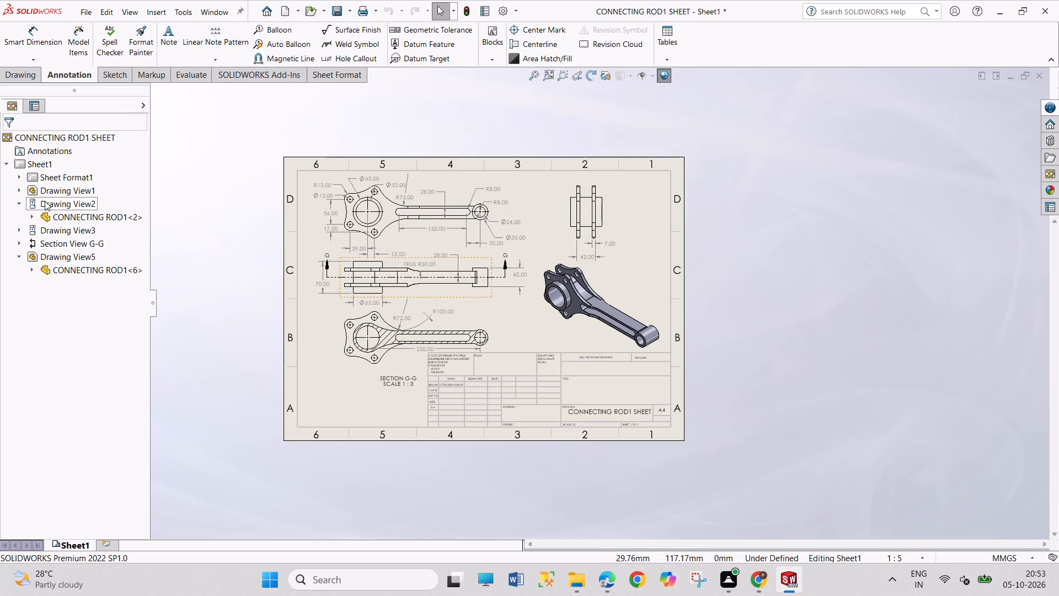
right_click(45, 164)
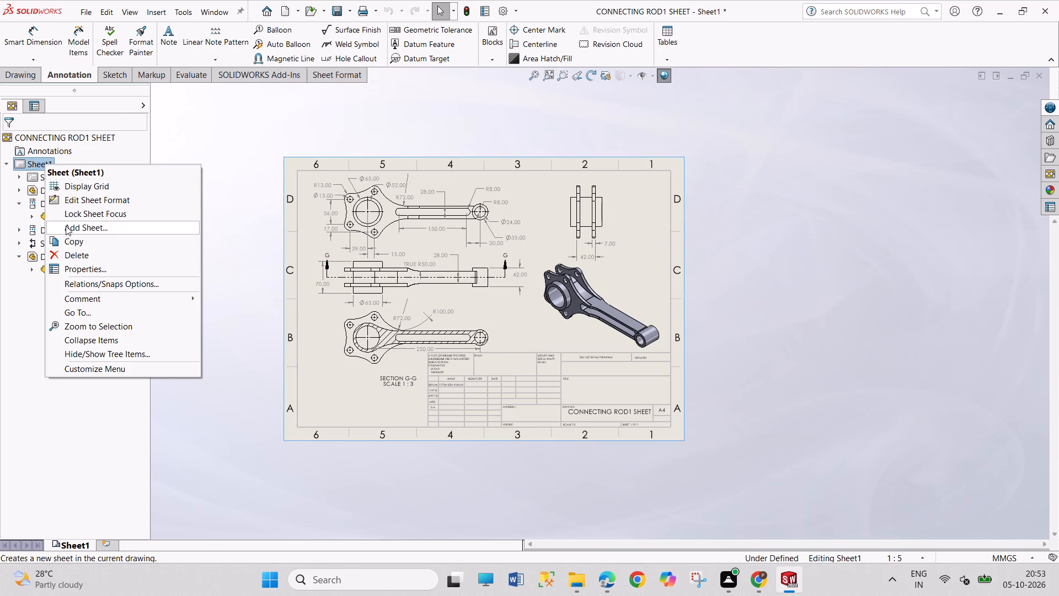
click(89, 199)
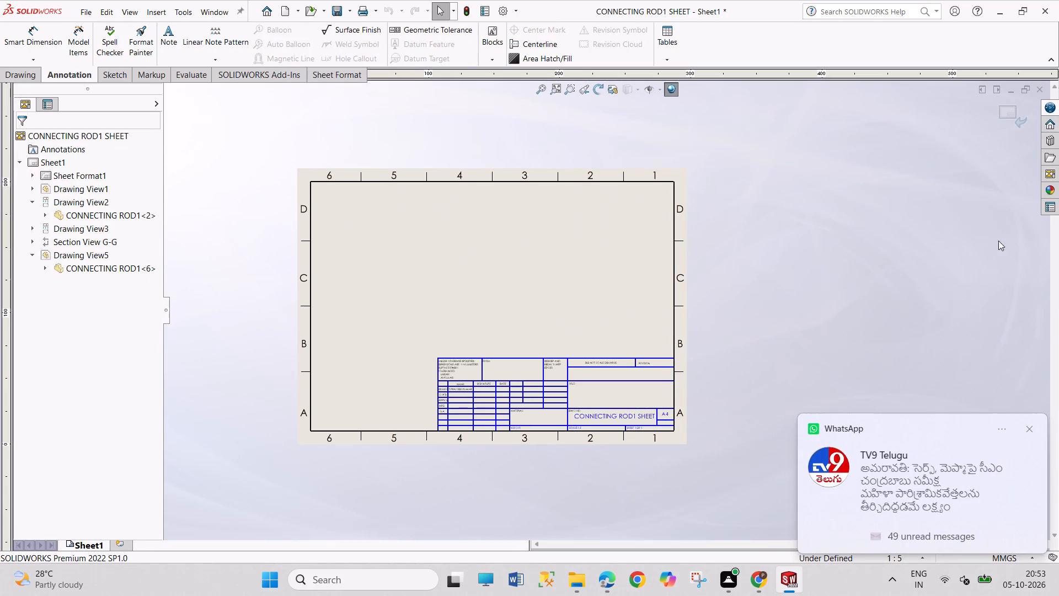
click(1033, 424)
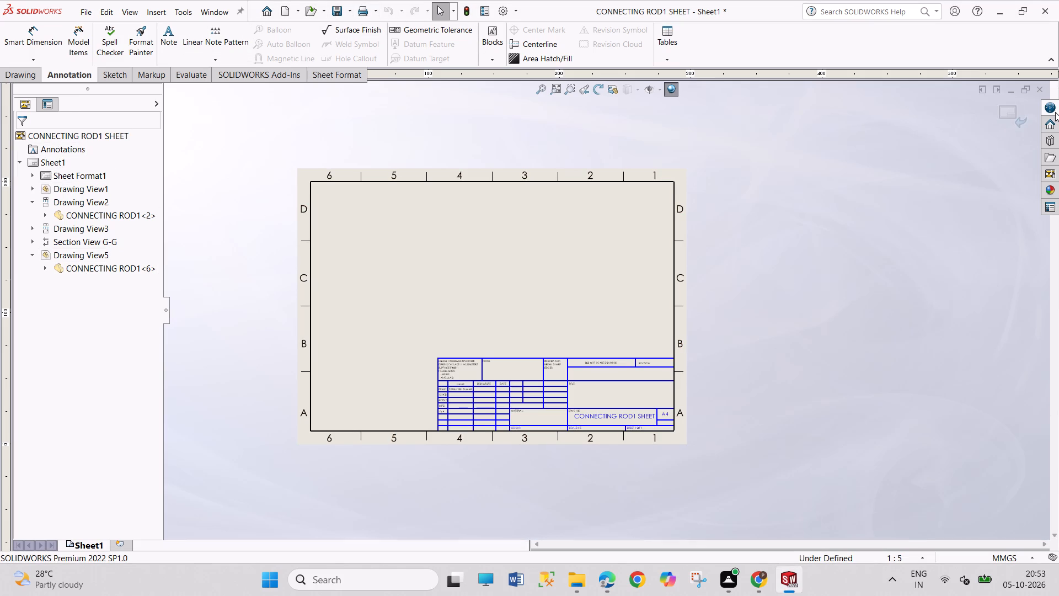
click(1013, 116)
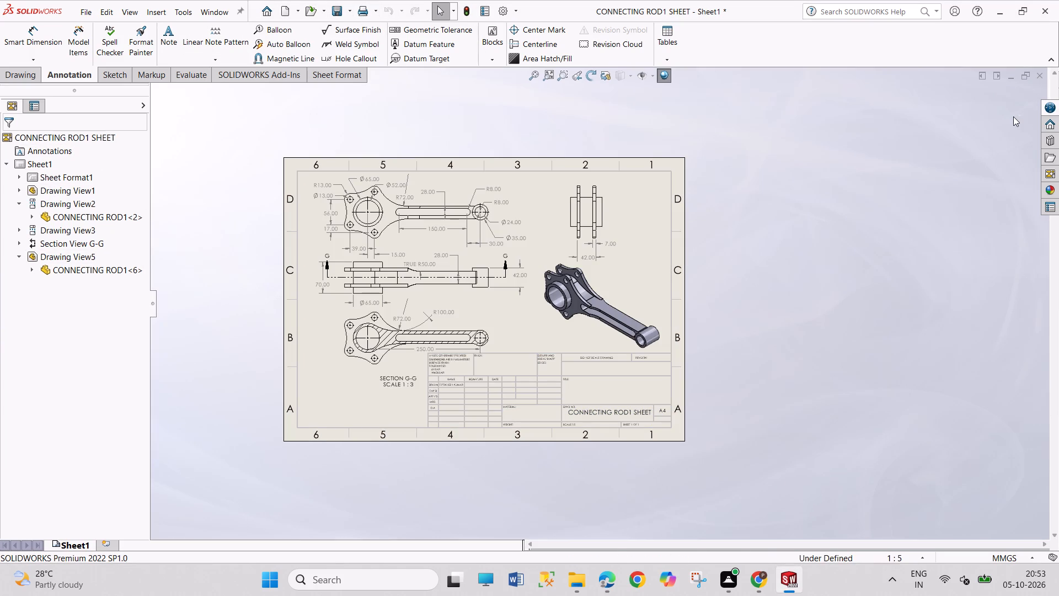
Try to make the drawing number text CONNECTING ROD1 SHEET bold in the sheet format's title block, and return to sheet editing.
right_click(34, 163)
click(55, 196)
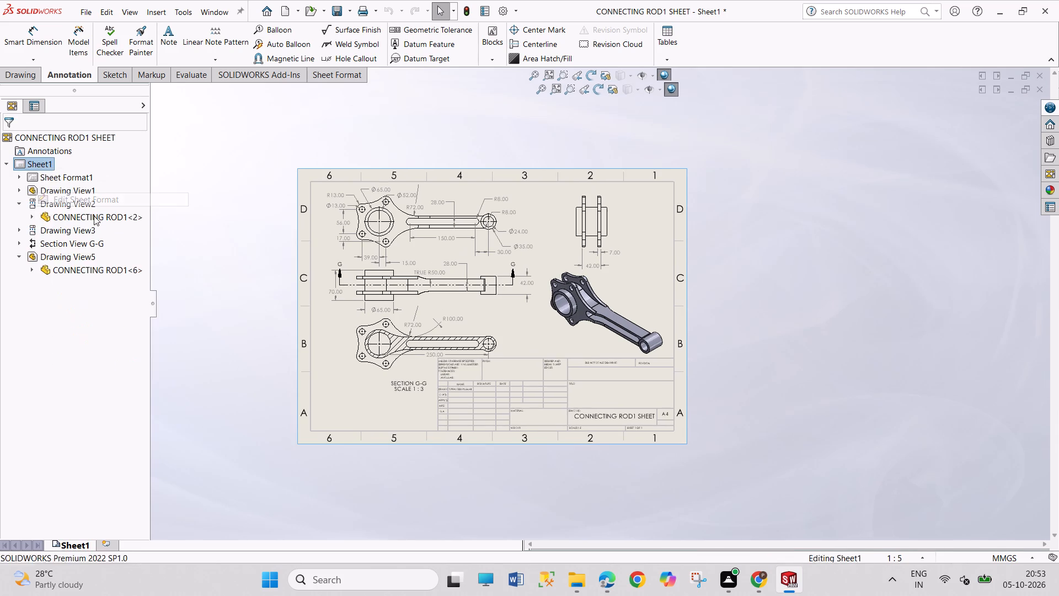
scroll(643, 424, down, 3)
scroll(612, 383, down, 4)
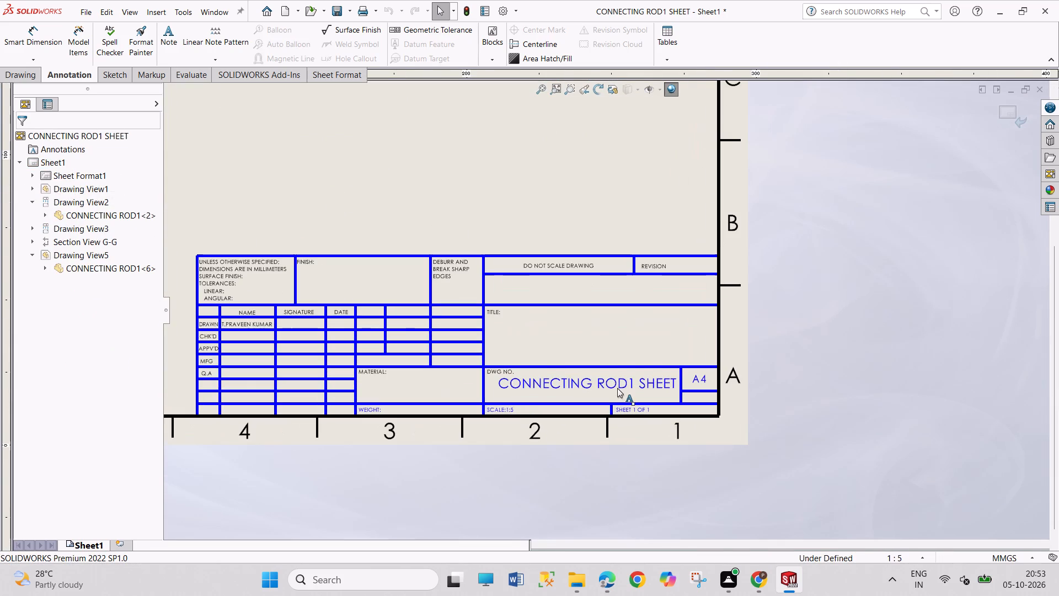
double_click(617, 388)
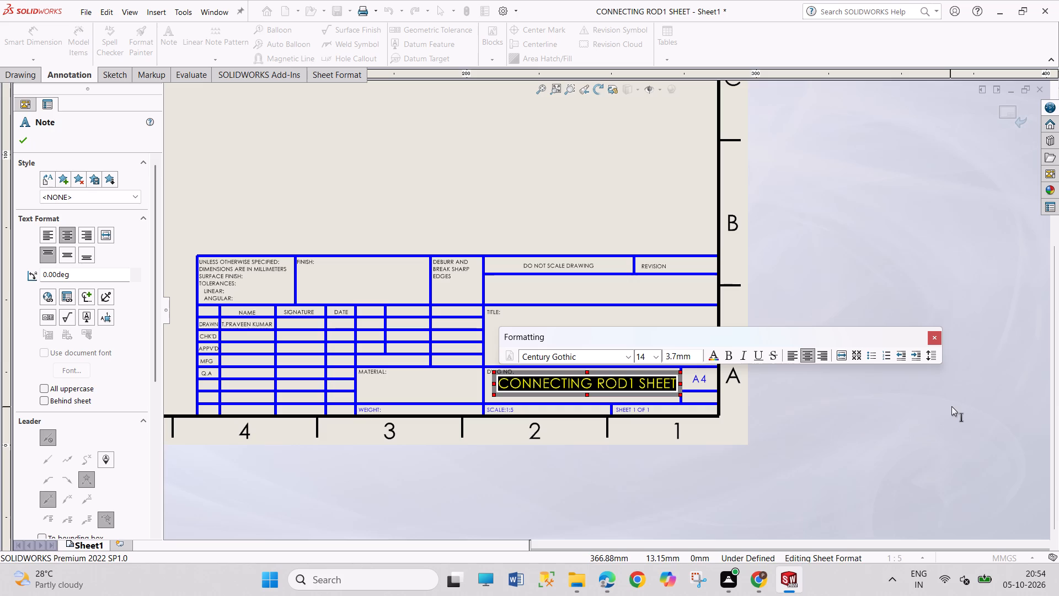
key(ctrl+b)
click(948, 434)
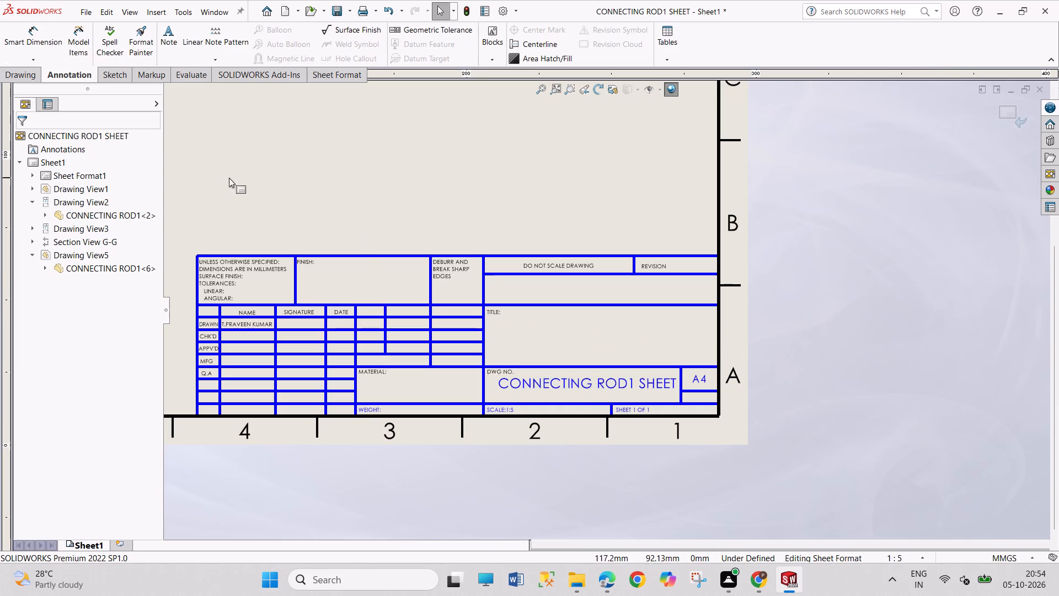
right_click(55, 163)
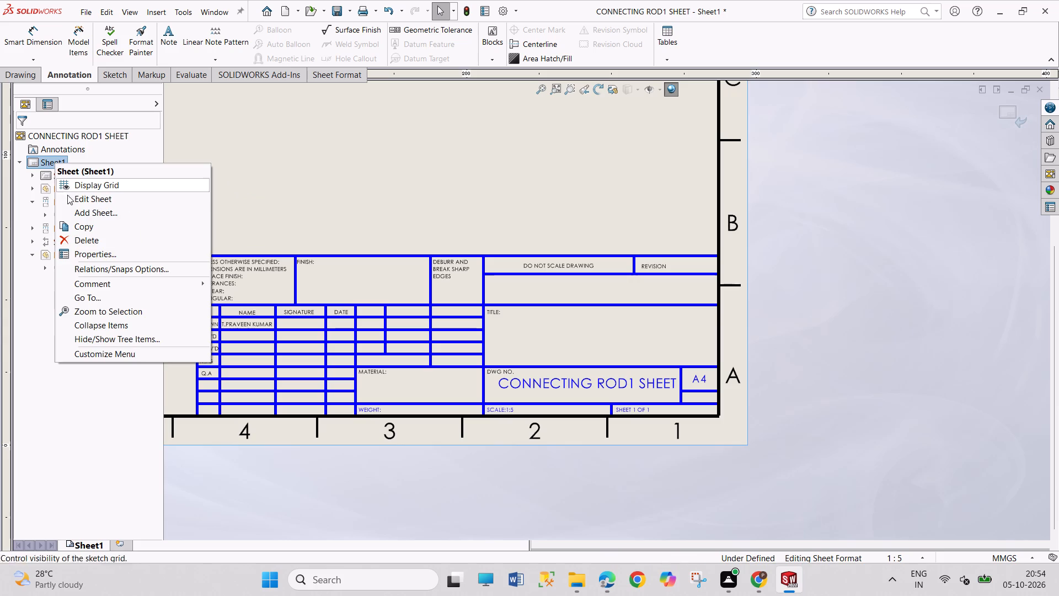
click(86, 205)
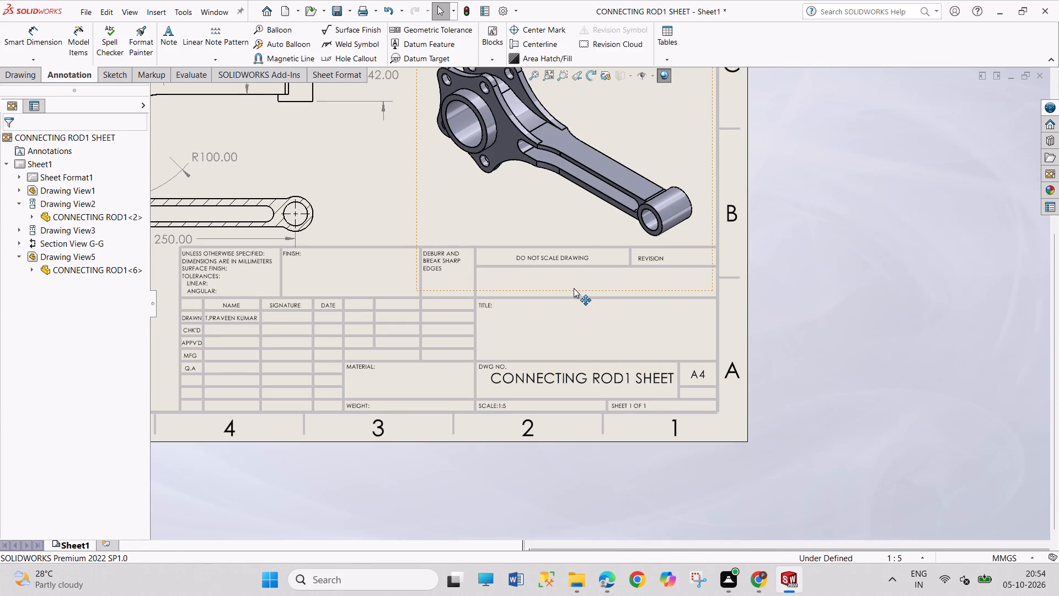
Rebuild the drawing and bring the whole sheet into view.
key(ctrl+b)
key(ctrl+b)
key(ctrl+b)
key(ctrl+b)
key(ctrl+b)
key(ctrl+b)
key(ctrl+b)
key(ctrl+b)
key(ctrl+b)
key(ctrl+b)
key(ctrl+b)
key(ctrl+b)
key(ctrl+b)
key(ctrl+b)
key(ctrl+b)
key(ctrl+b)
key(ctrl+b)
key(ctrl+b)
key(ctrl+b)
key(ctrl+b)
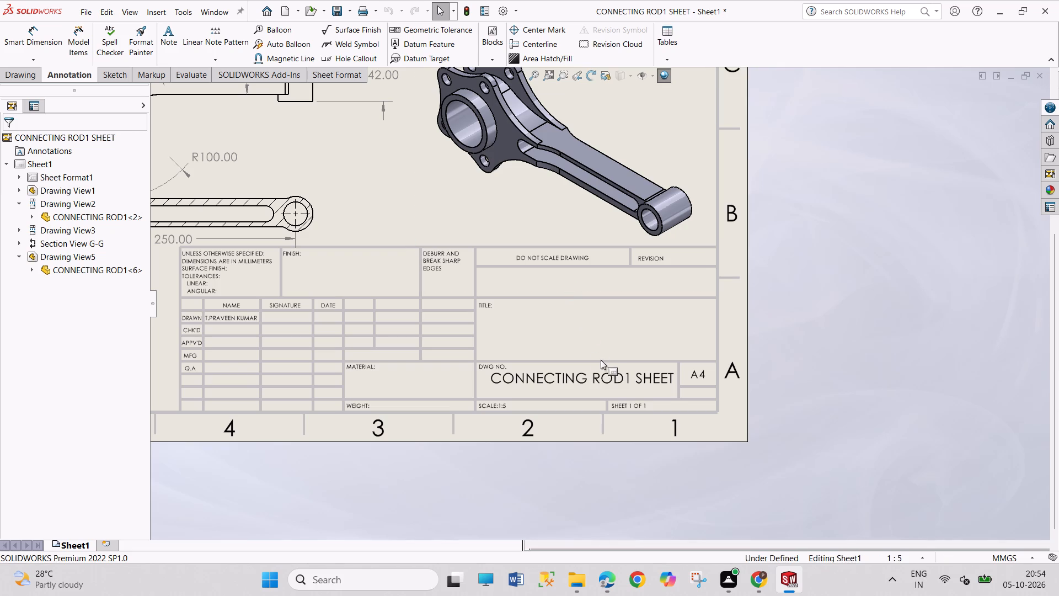
scroll(428, 265, up, 6)
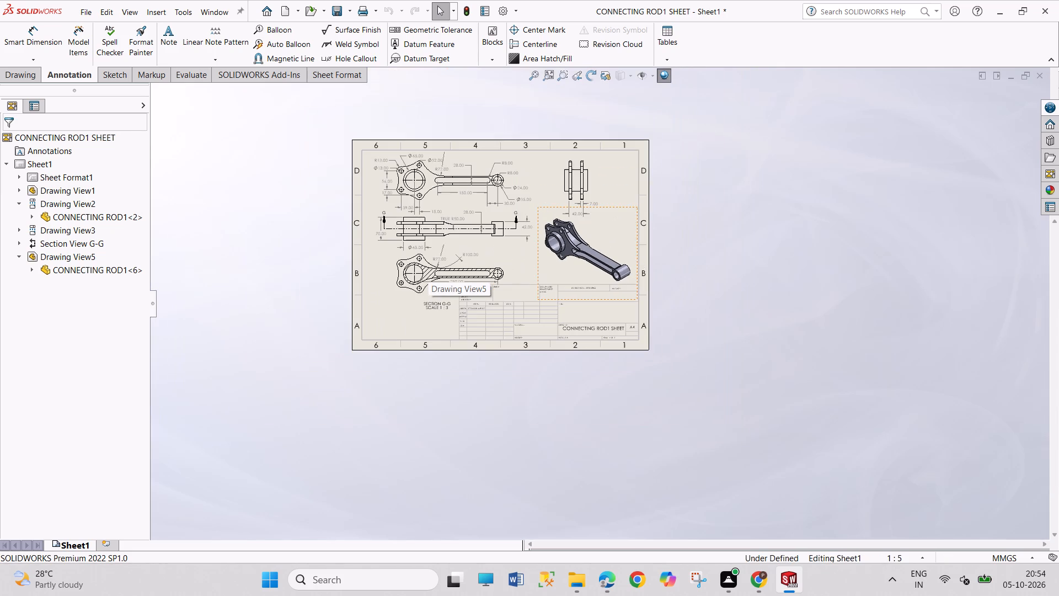
Close the CONNECTING ROD1 SHEET drawing without saving its changes.
click(1042, 78)
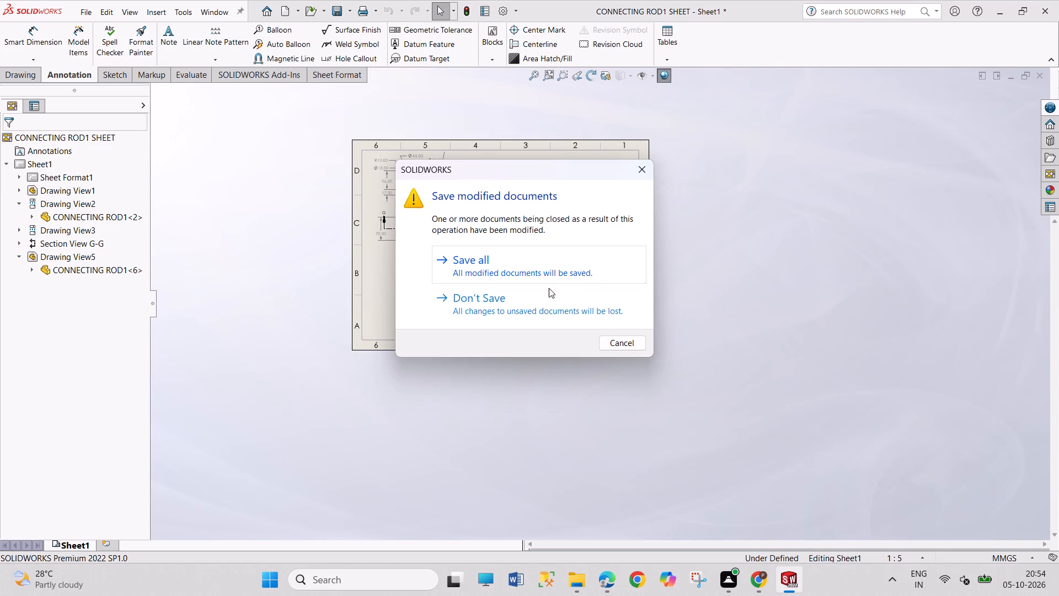
click(545, 300)
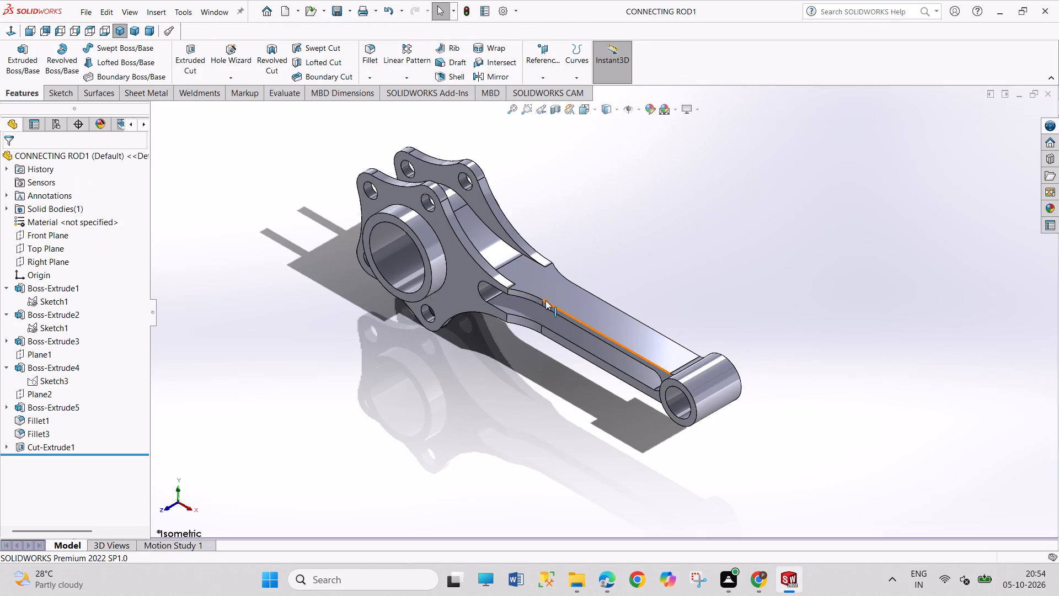
Apply a light green colour from the pastels swatch set to the whole CONNECTING ROD1 part.
scroll(479, 167, down, 2)
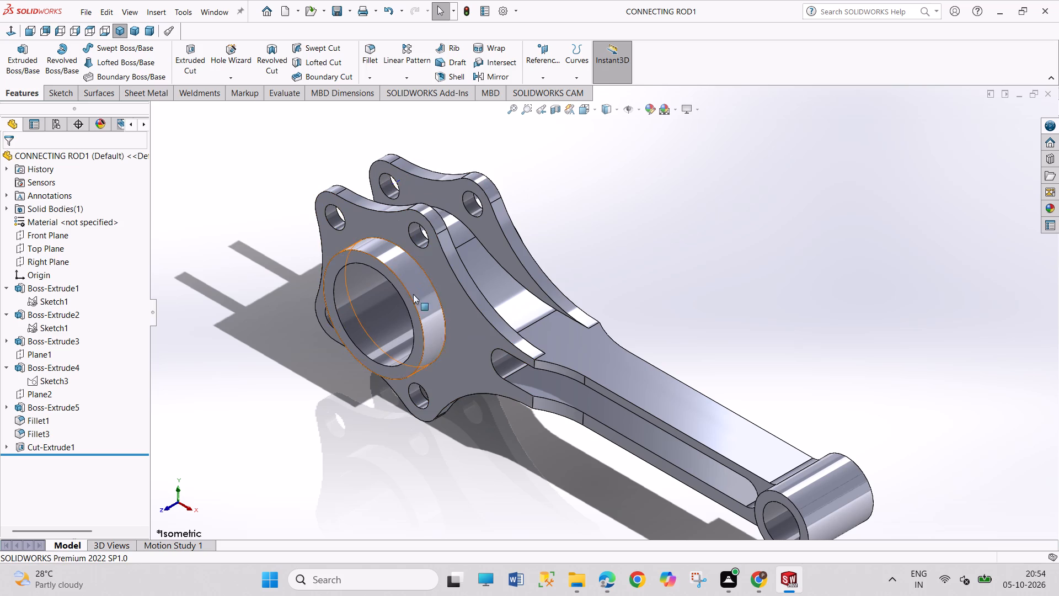
right_click(633, 383)
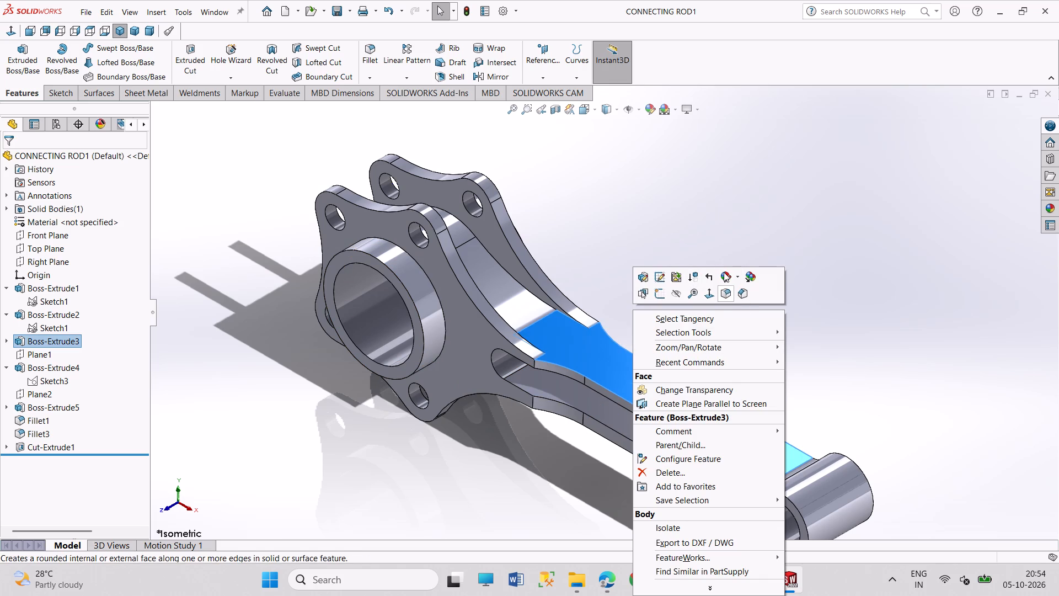
click(724, 272)
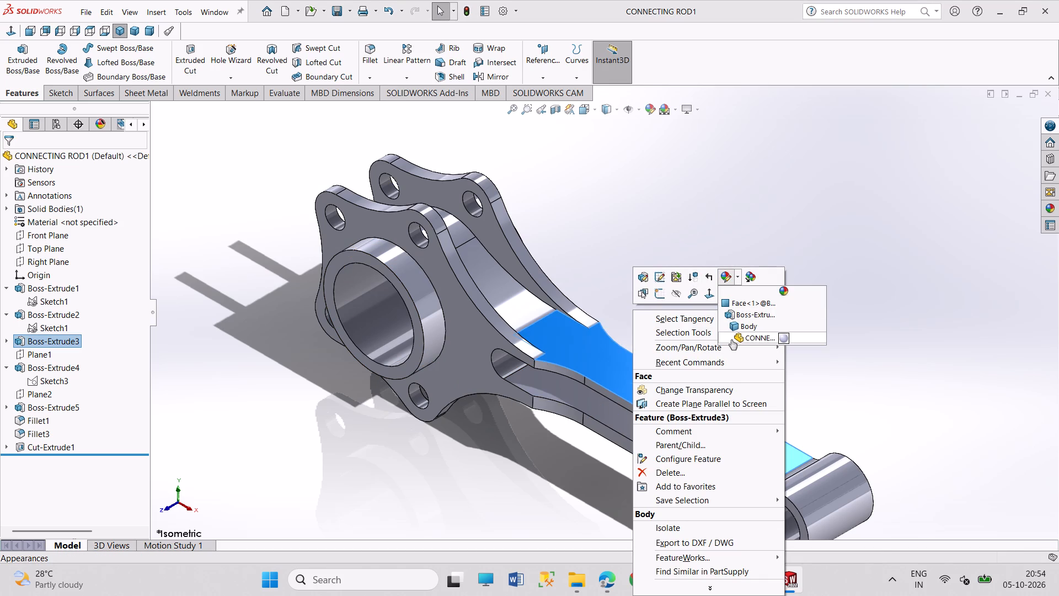
click(731, 339)
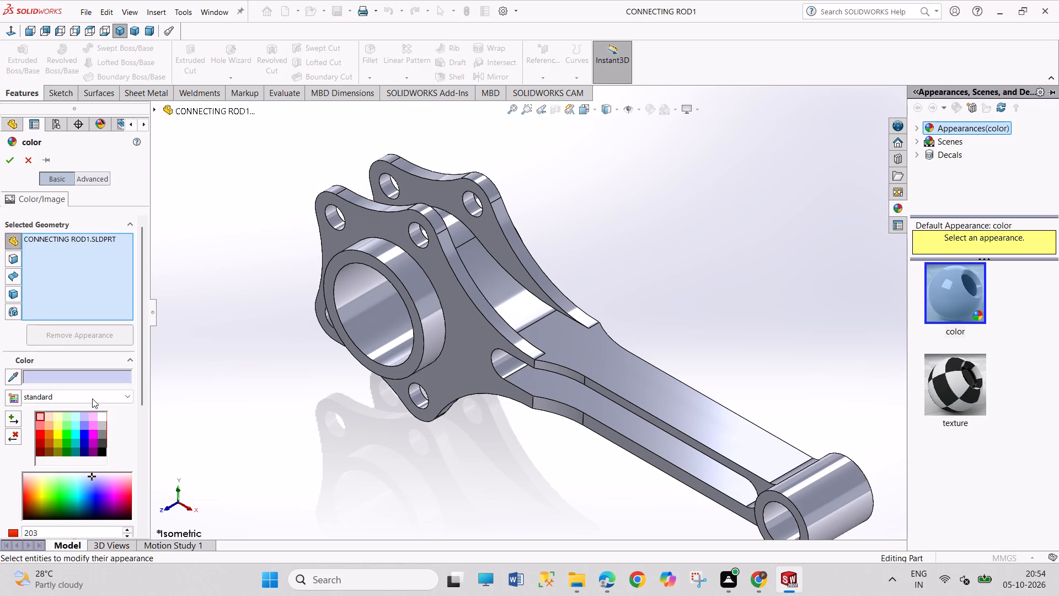
click(92, 398)
click(90, 418)
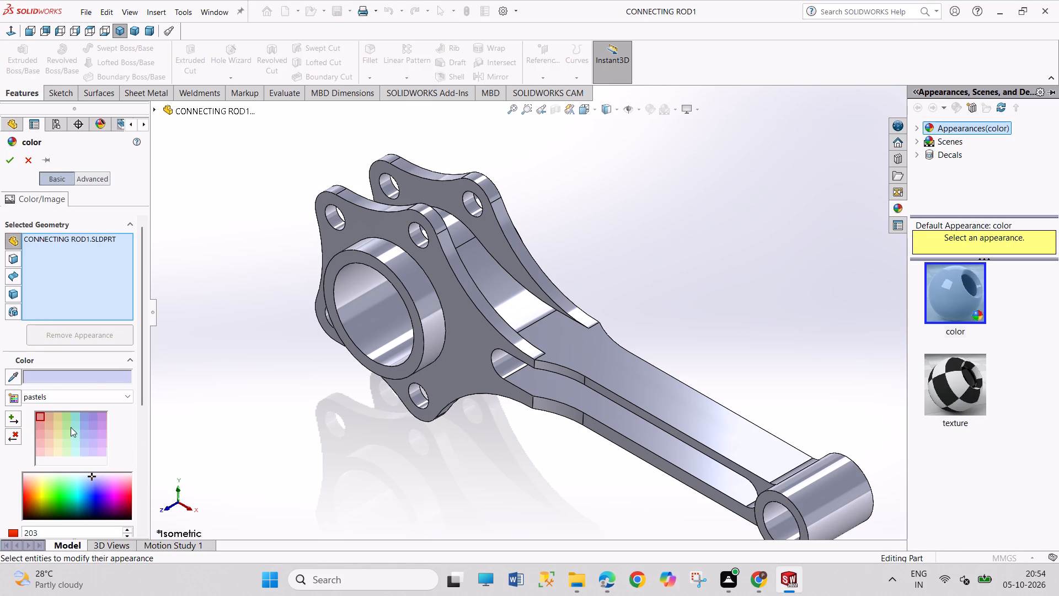
click(66, 422)
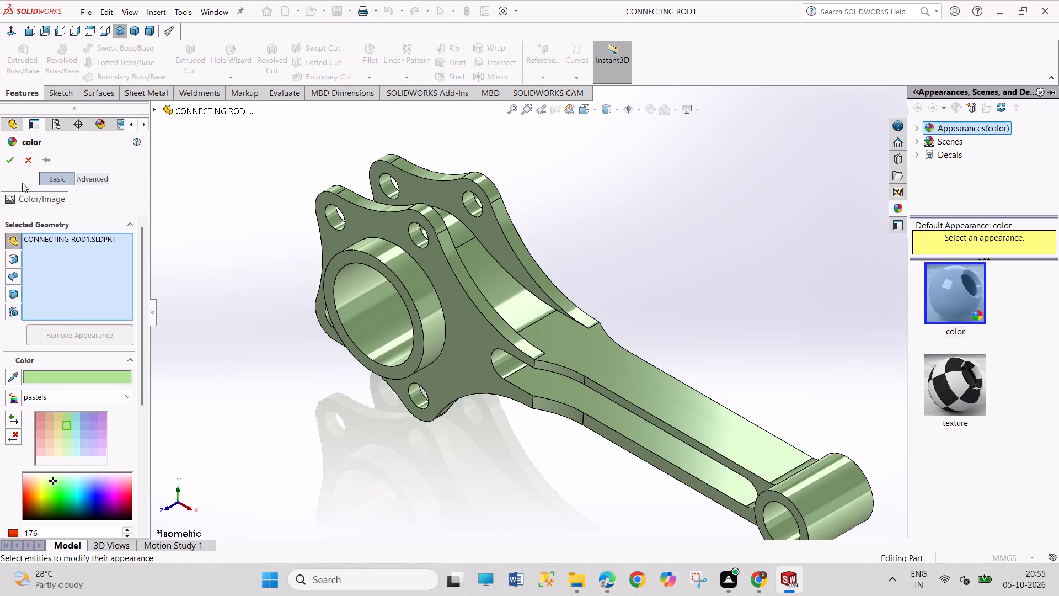
click(8, 161)
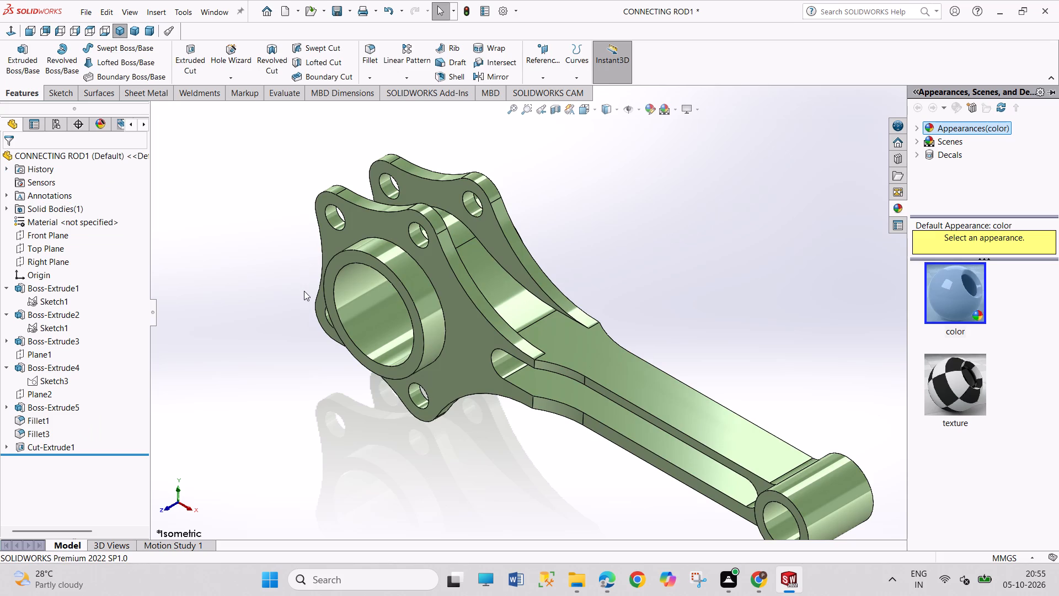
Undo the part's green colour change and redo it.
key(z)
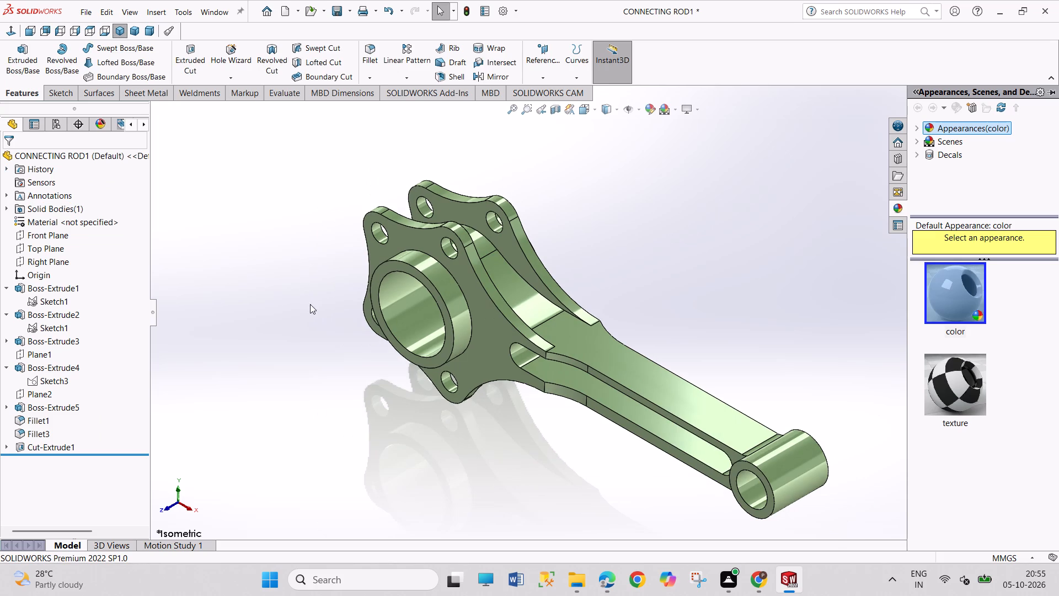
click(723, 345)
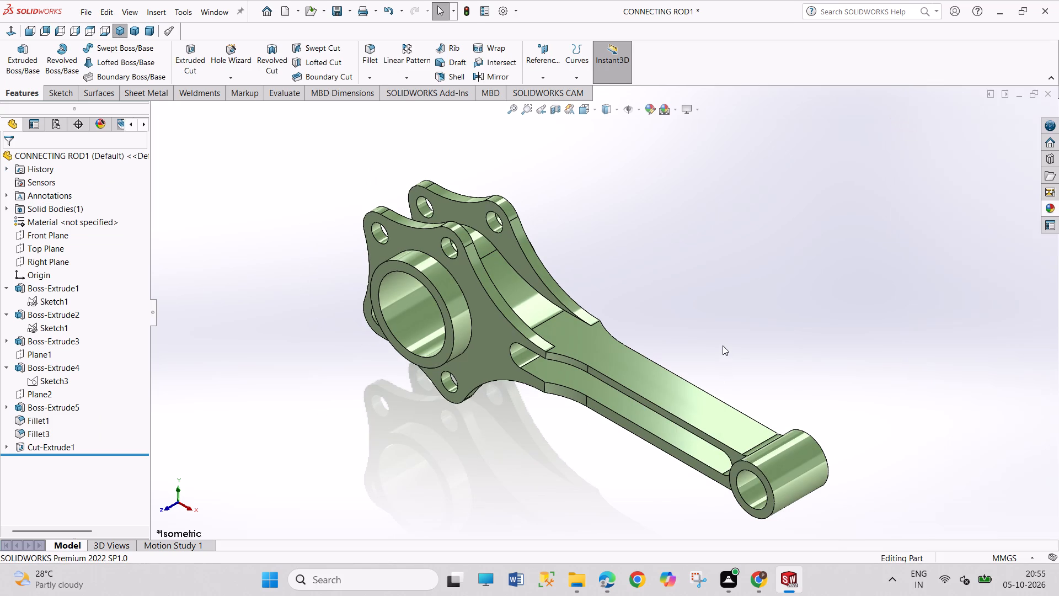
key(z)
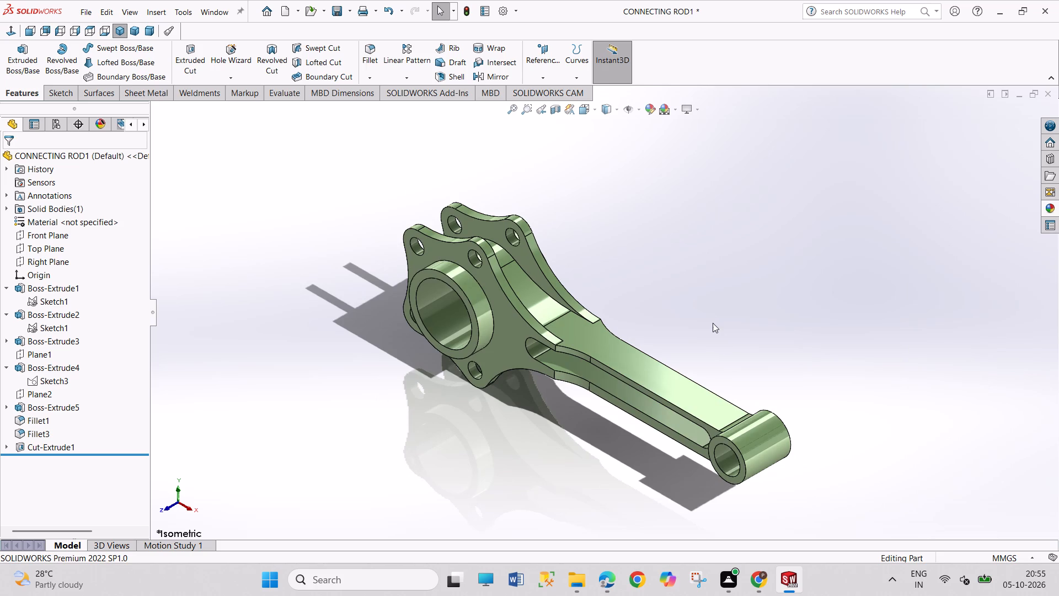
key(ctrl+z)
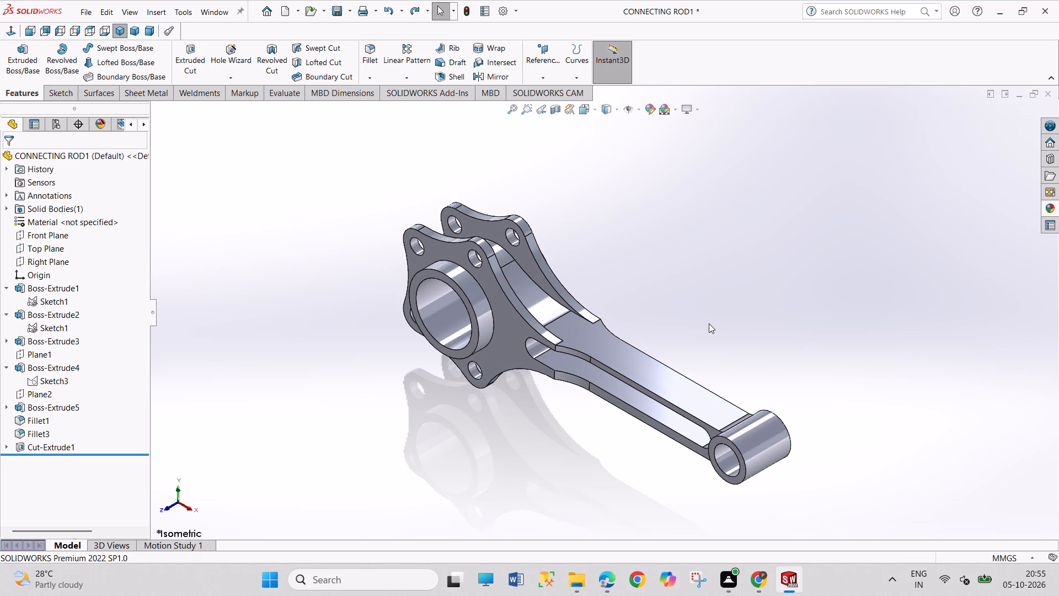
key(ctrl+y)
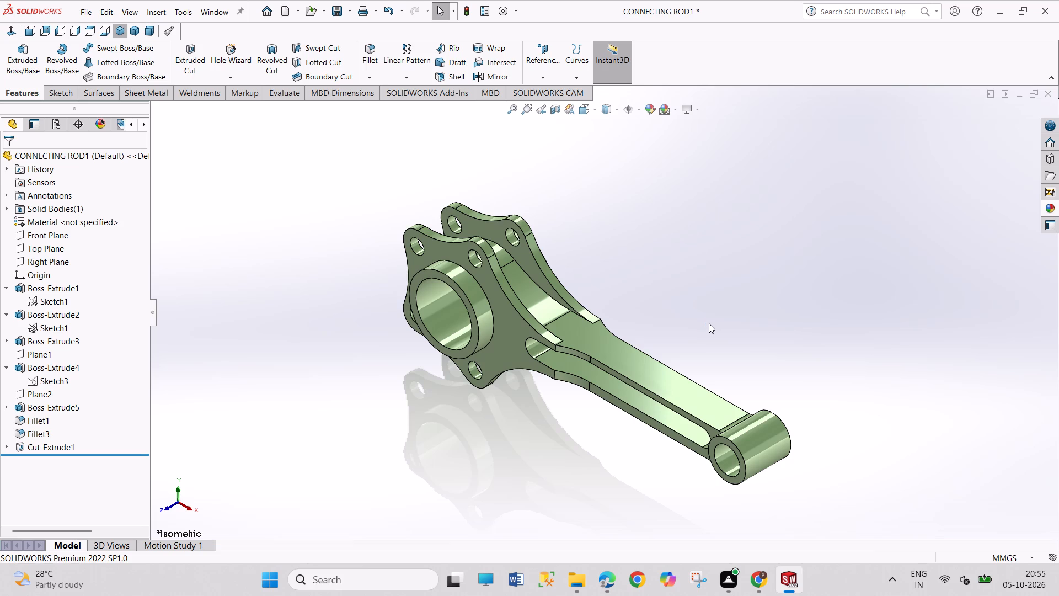
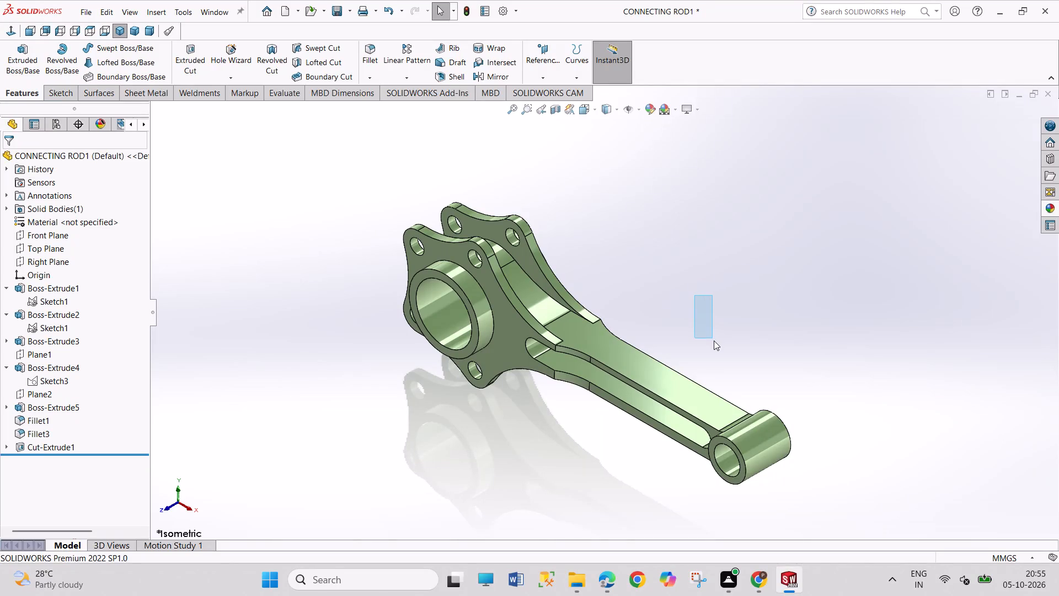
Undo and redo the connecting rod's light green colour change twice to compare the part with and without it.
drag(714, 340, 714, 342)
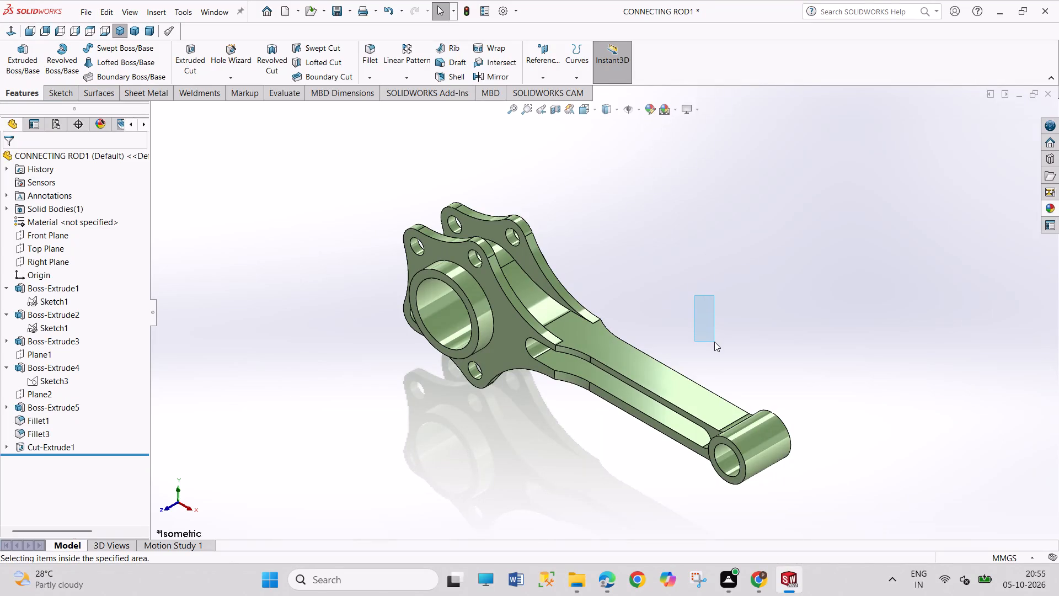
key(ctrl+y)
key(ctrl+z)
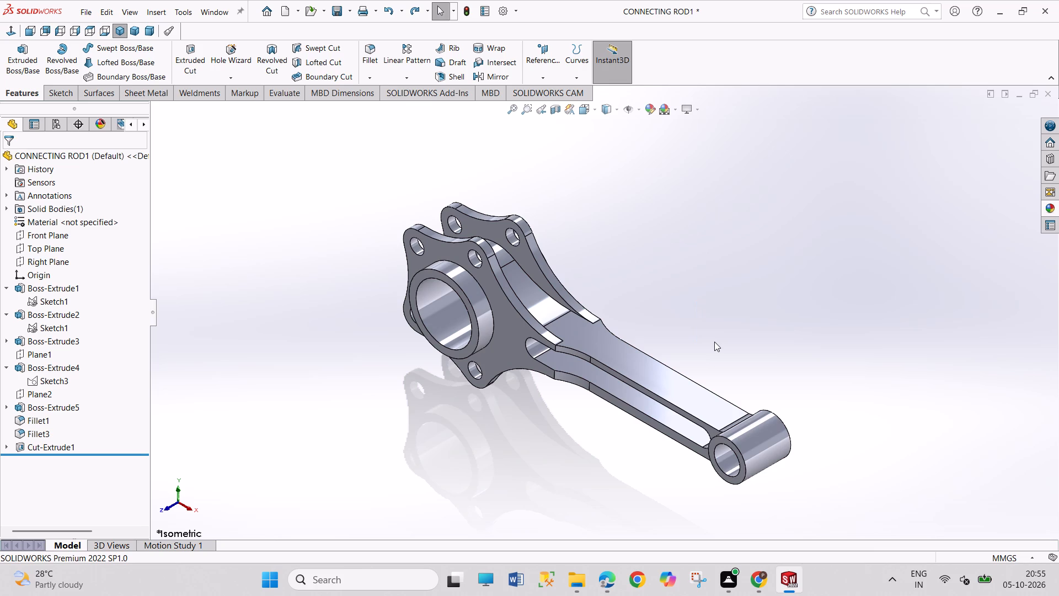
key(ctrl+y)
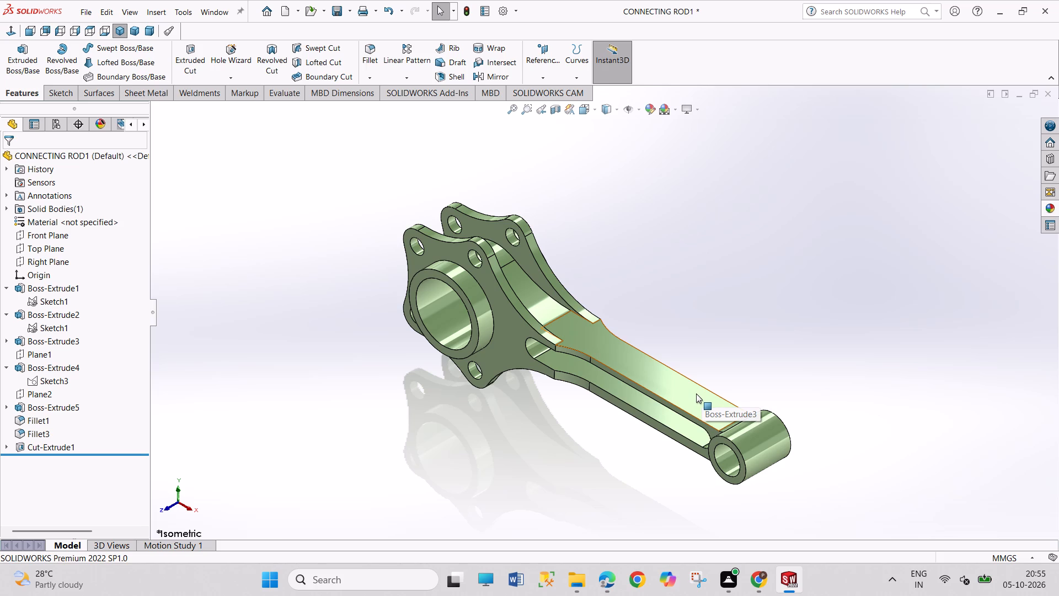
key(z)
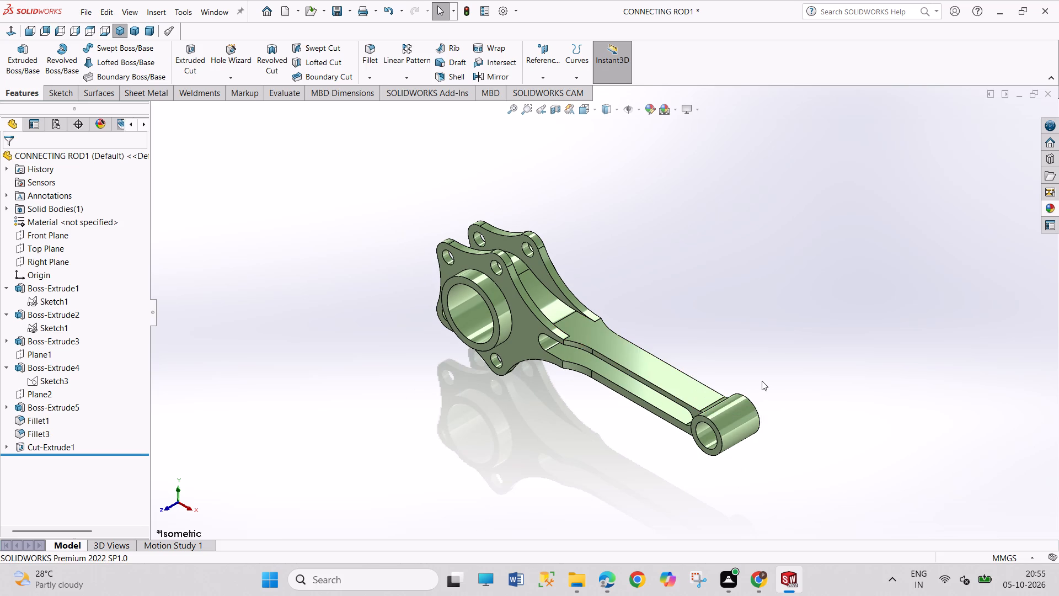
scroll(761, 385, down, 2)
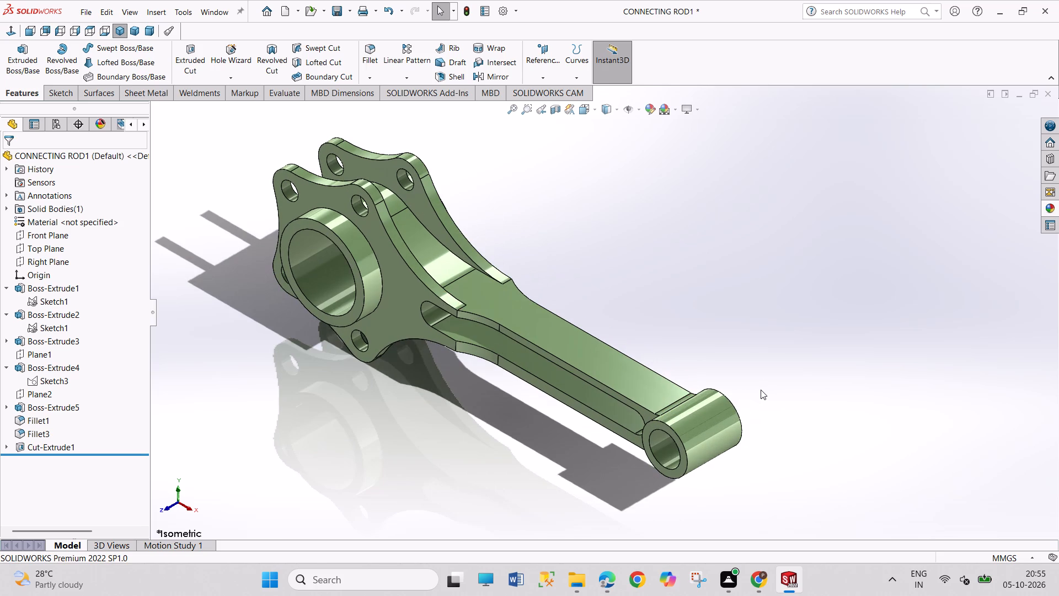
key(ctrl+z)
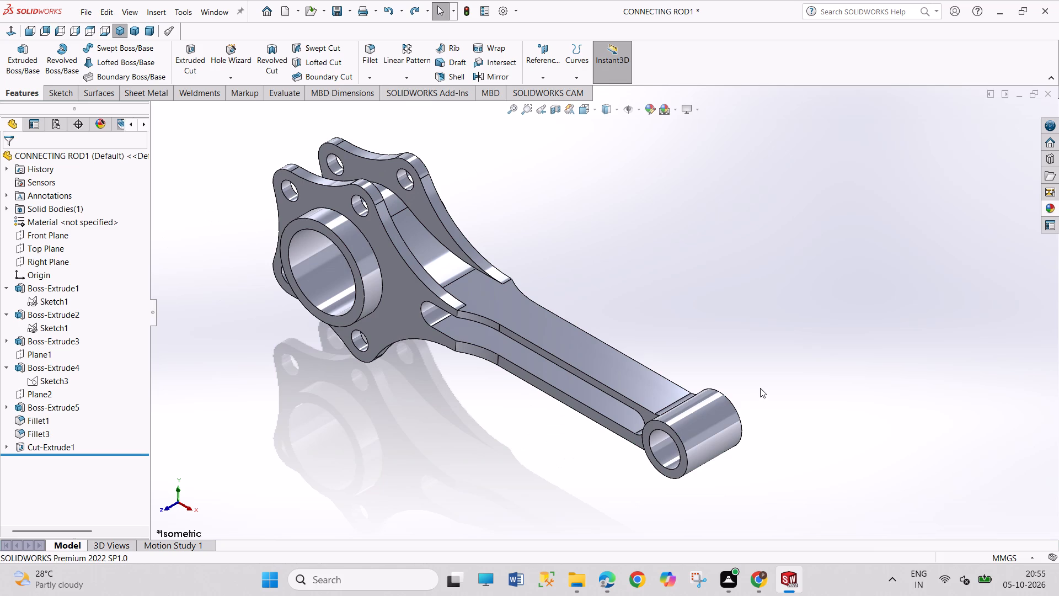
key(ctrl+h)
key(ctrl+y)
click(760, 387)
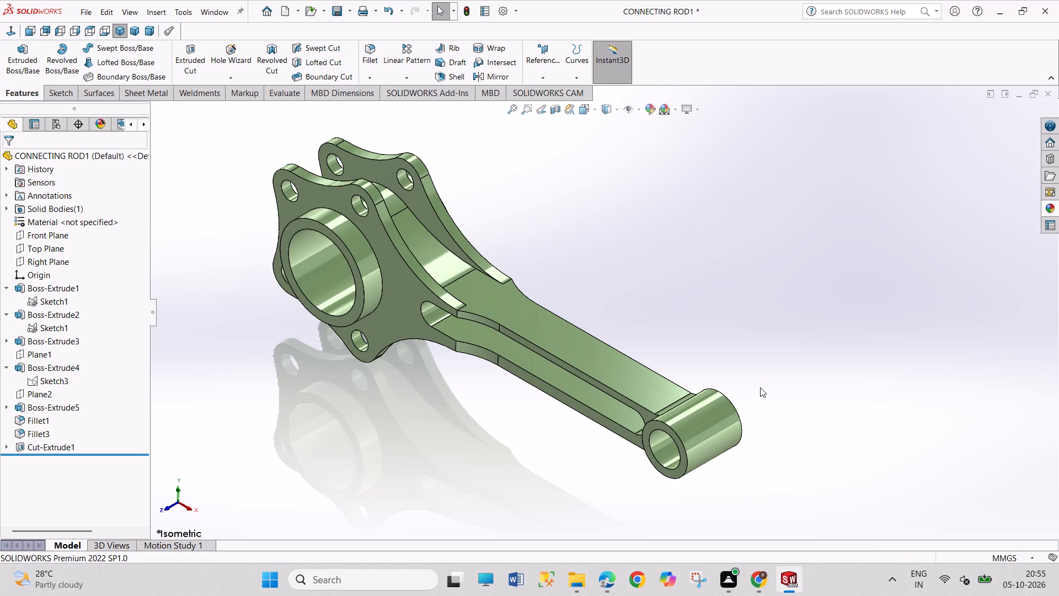
Toggle the connecting rod's light green colour change with undo and redo, ending with the change undone.
key(ctrl+z)
right_click(644, 402)
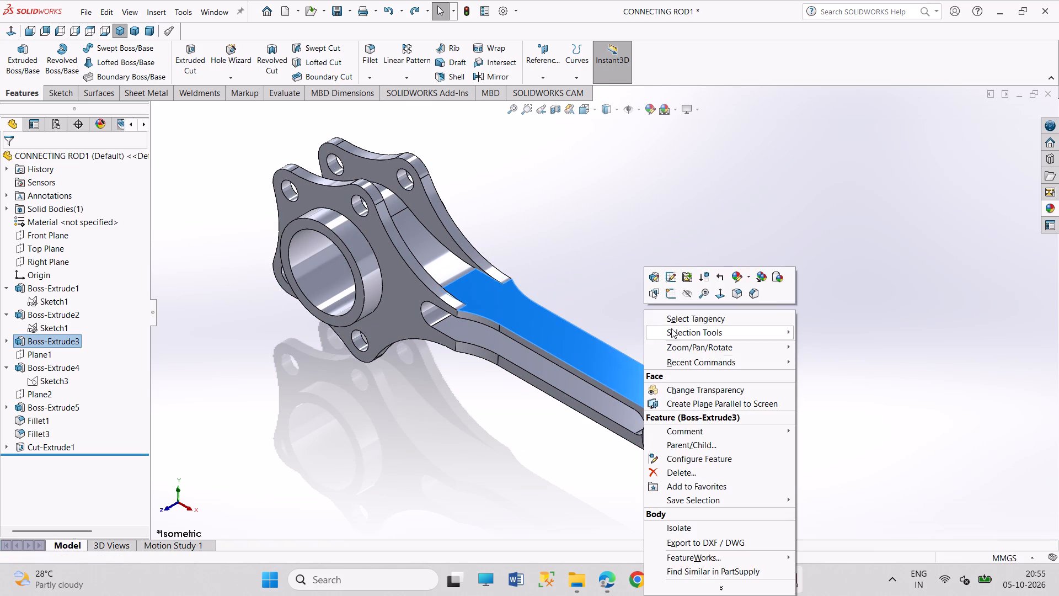
click(609, 249)
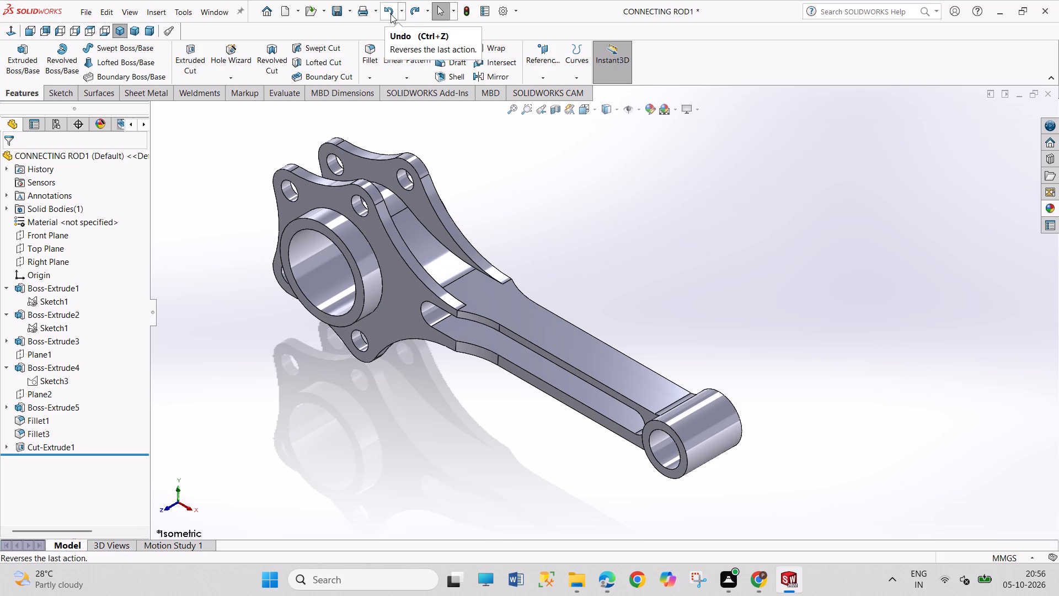
click(415, 11)
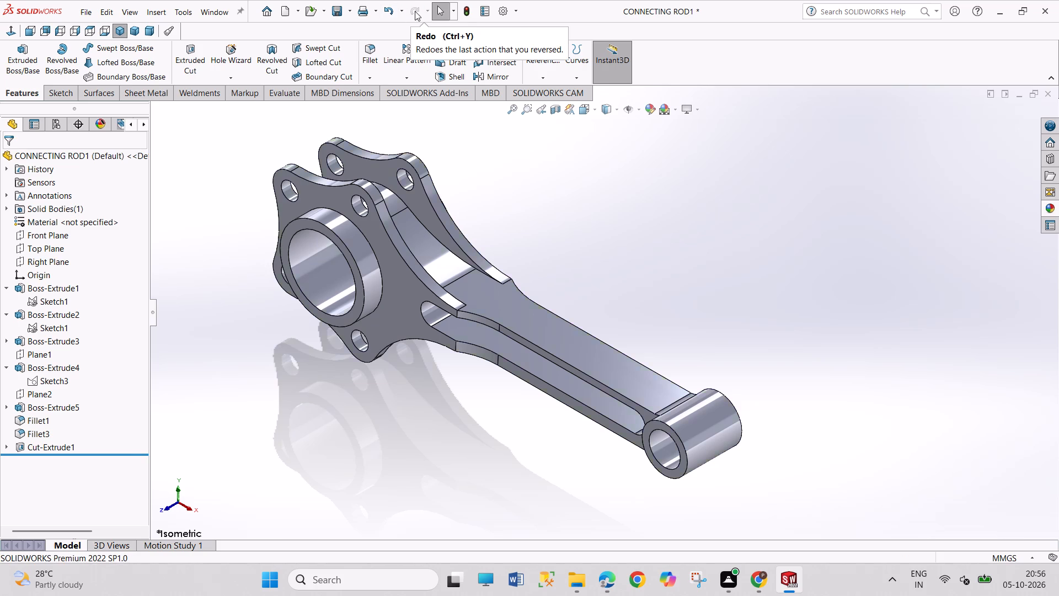
click(387, 17)
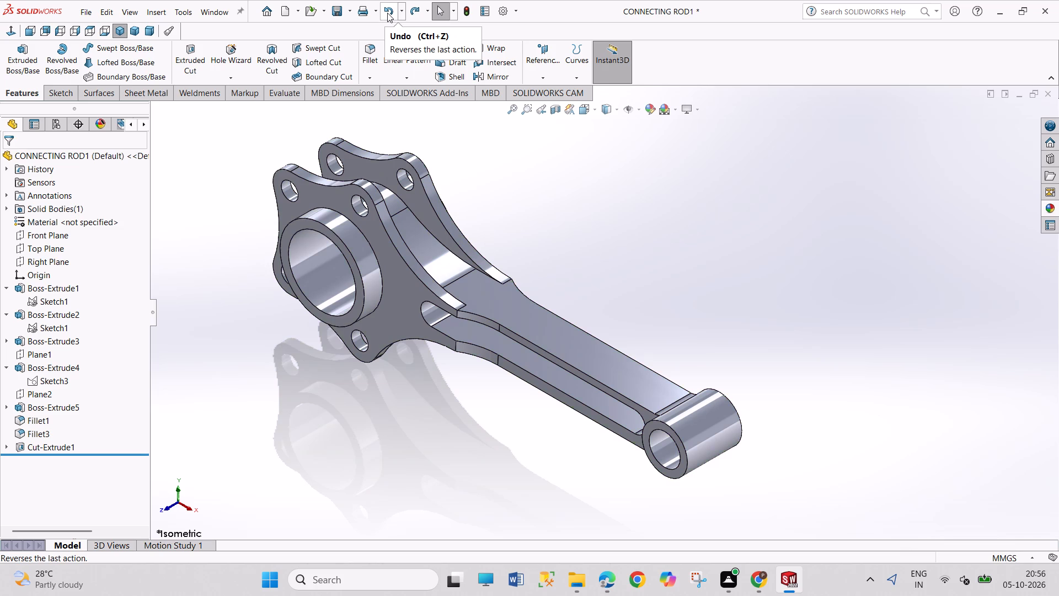
click(413, 10)
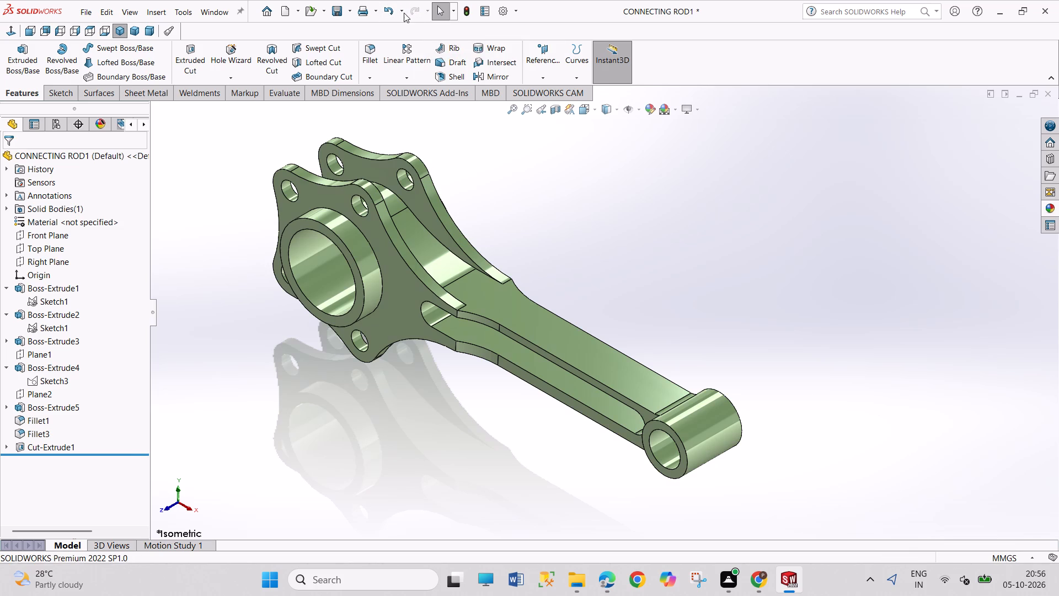
click(392, 12)
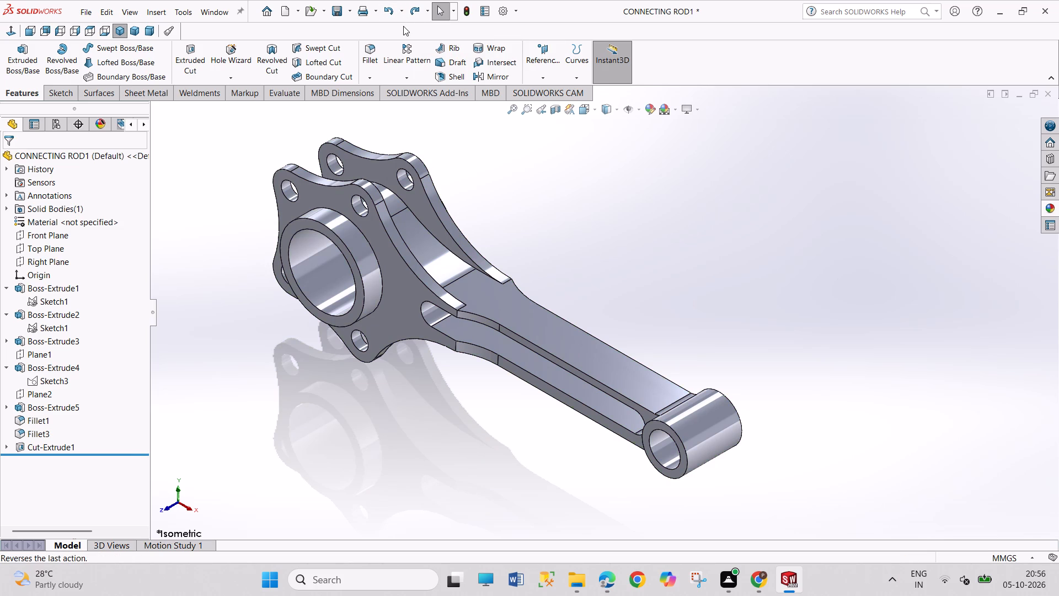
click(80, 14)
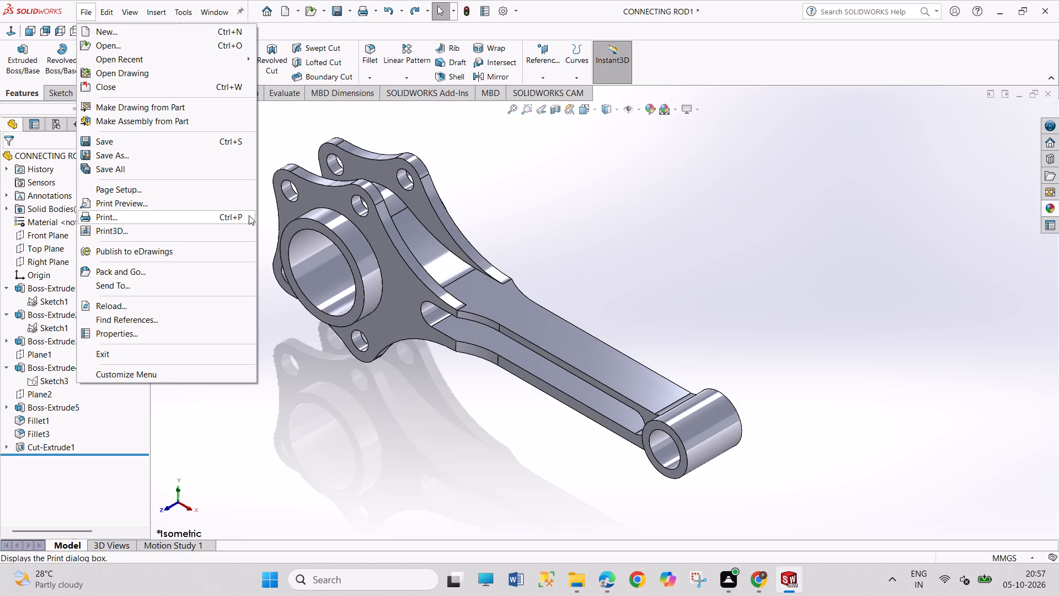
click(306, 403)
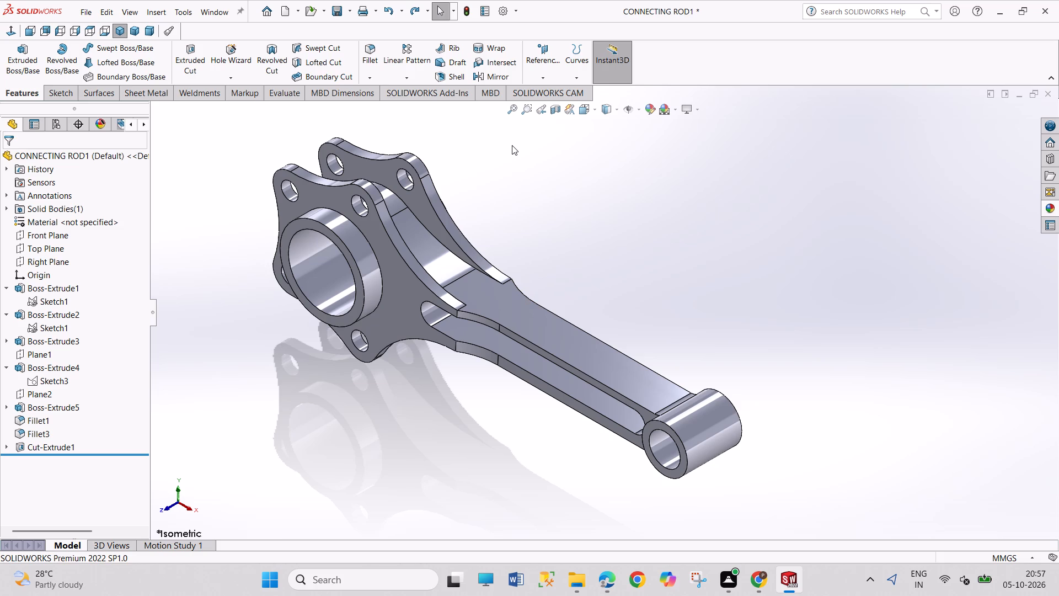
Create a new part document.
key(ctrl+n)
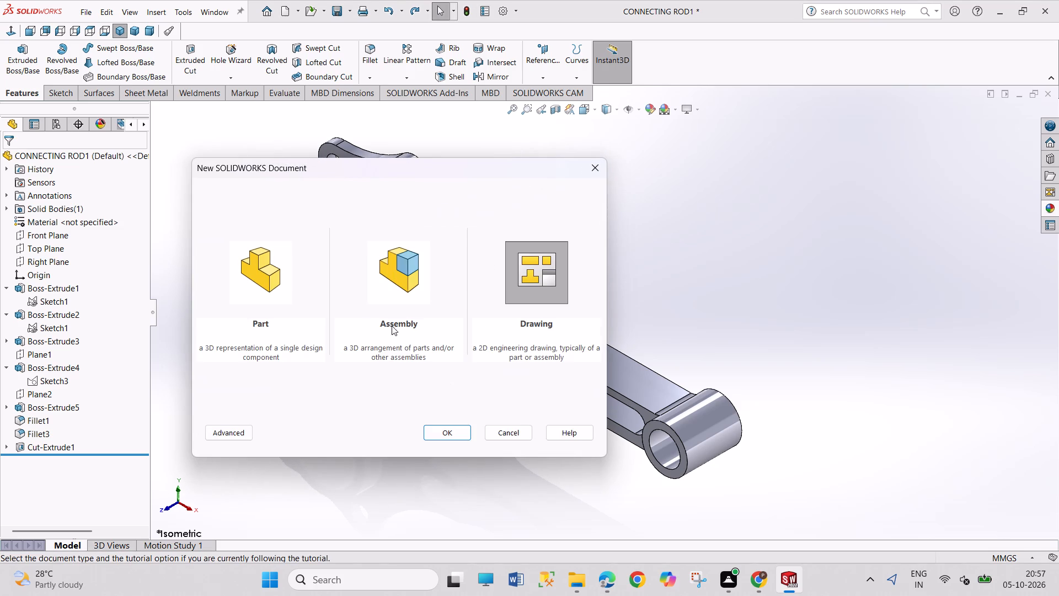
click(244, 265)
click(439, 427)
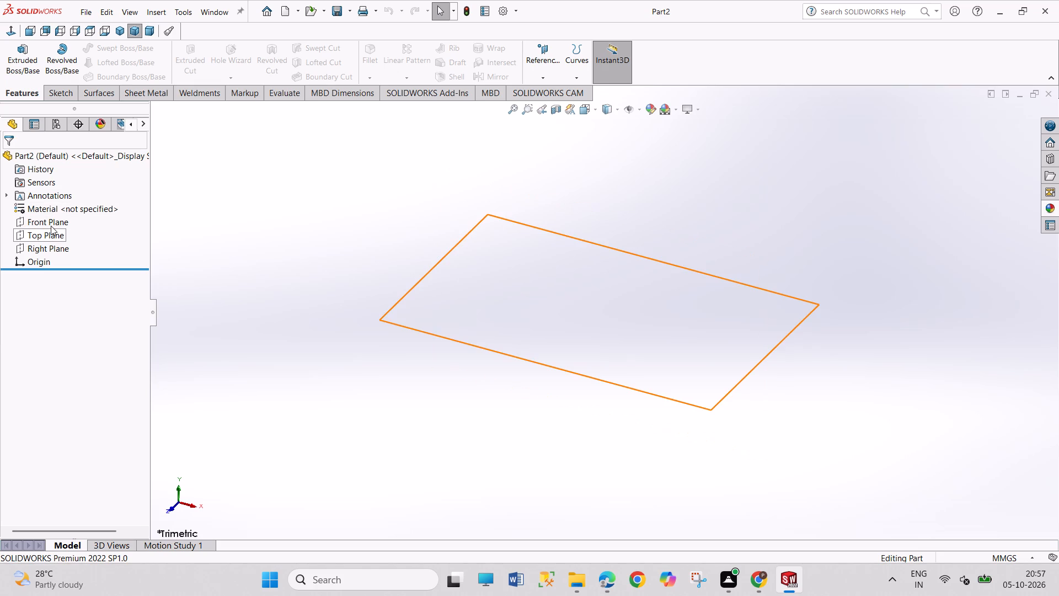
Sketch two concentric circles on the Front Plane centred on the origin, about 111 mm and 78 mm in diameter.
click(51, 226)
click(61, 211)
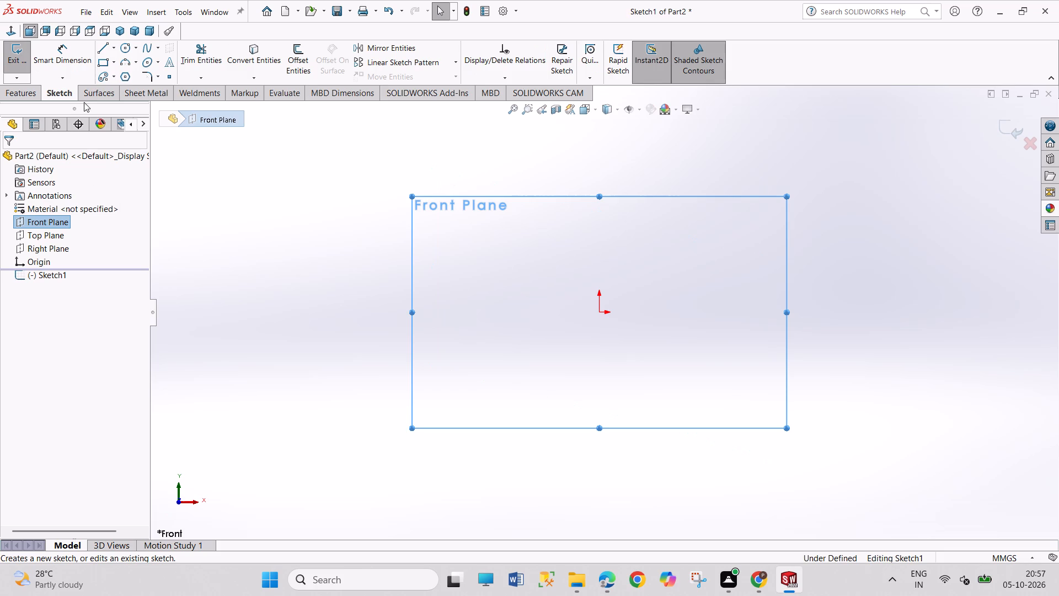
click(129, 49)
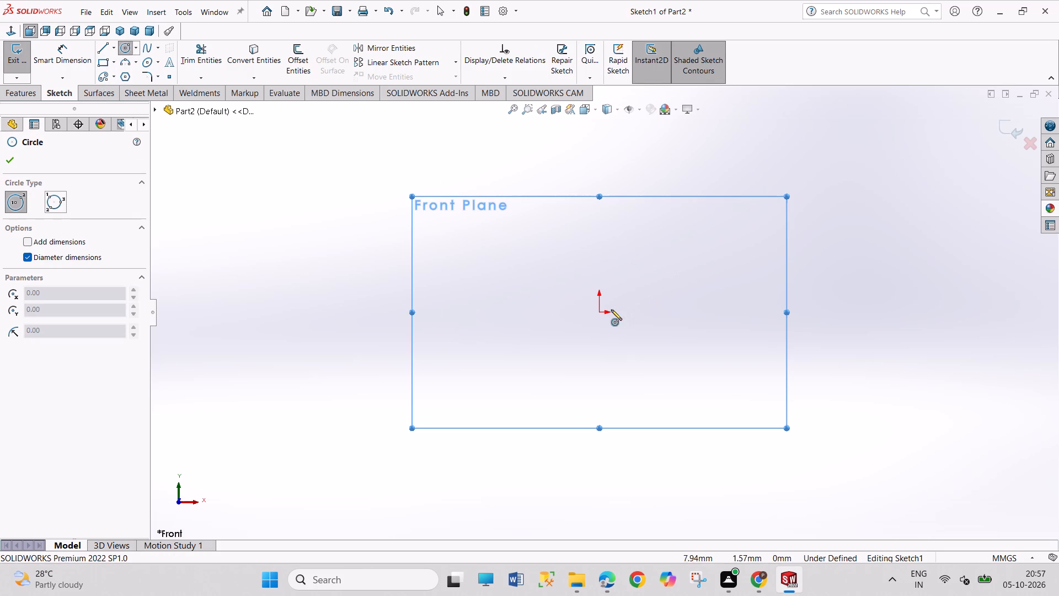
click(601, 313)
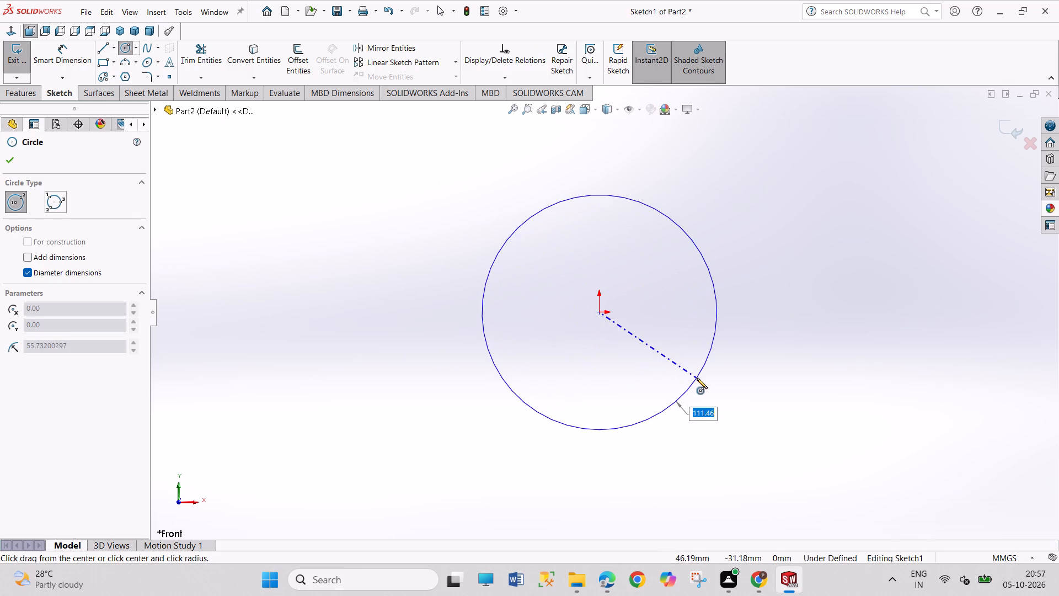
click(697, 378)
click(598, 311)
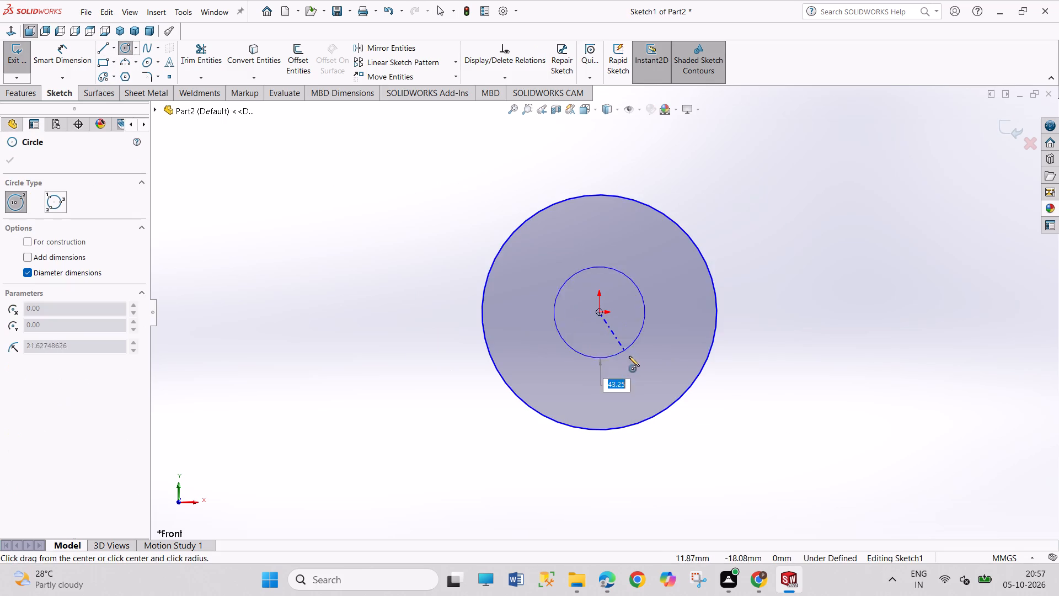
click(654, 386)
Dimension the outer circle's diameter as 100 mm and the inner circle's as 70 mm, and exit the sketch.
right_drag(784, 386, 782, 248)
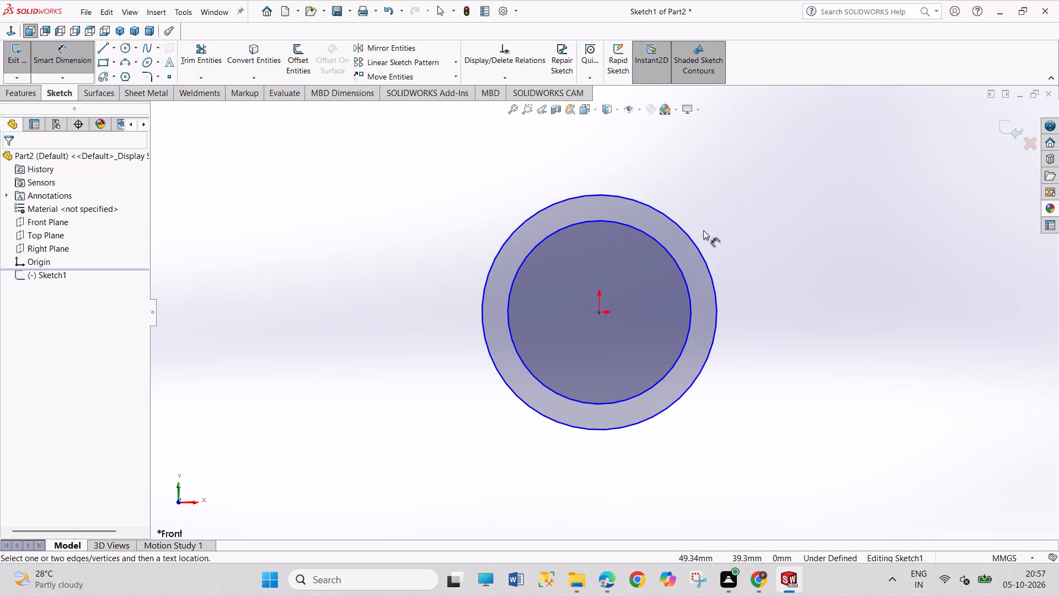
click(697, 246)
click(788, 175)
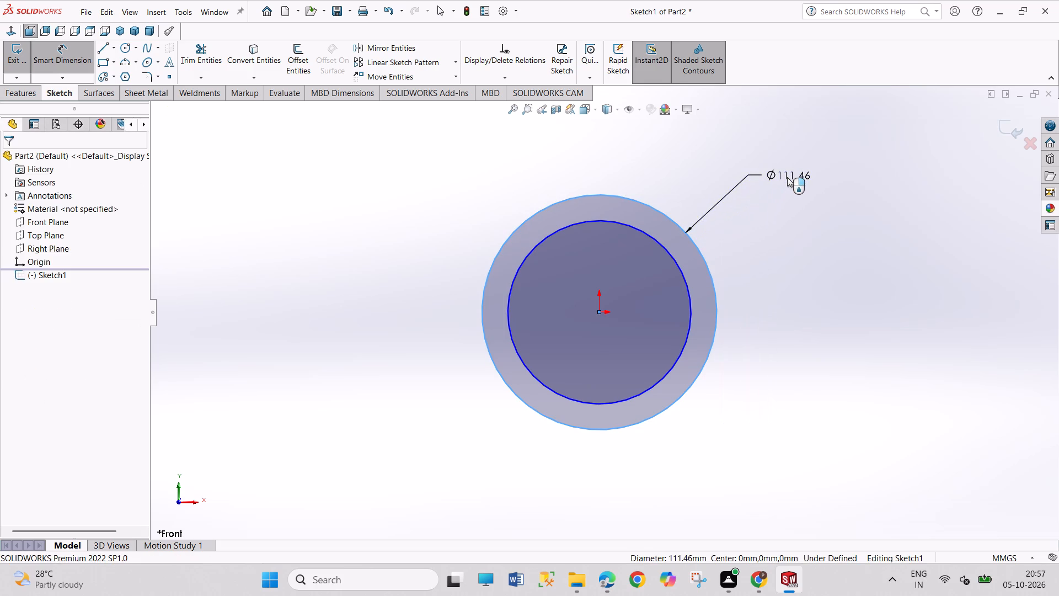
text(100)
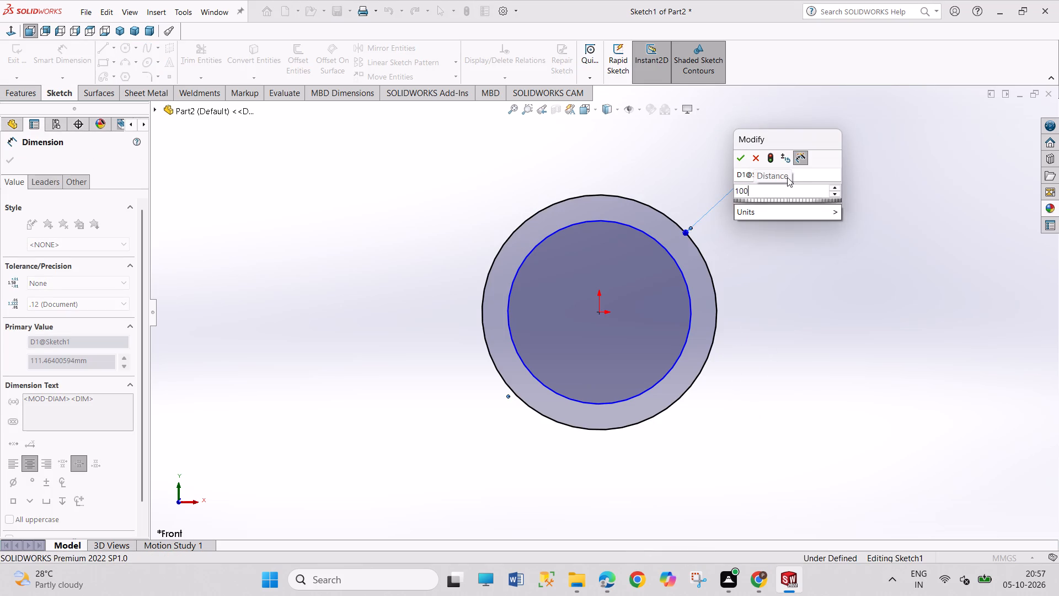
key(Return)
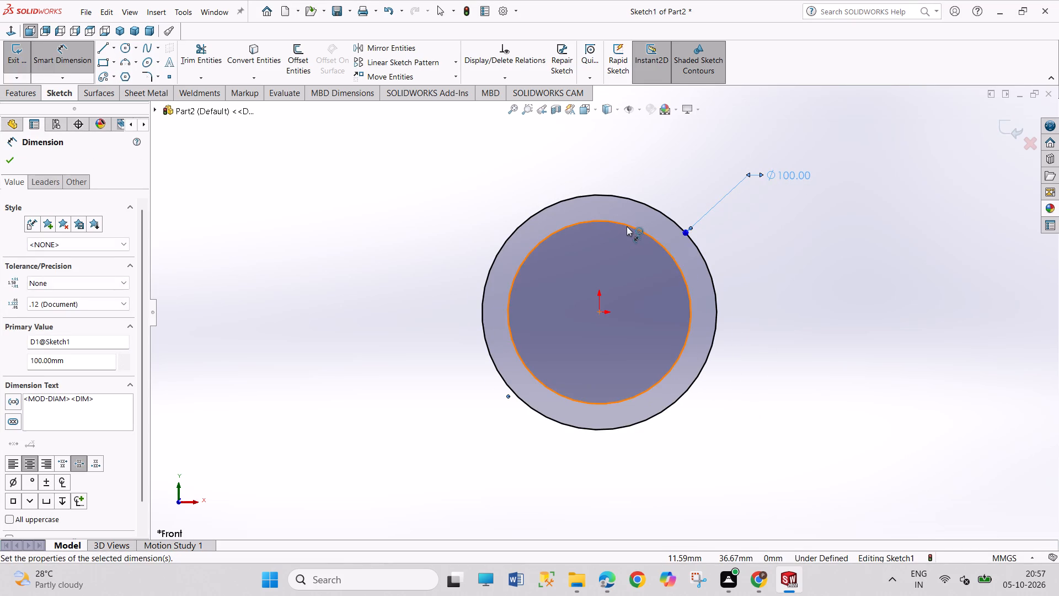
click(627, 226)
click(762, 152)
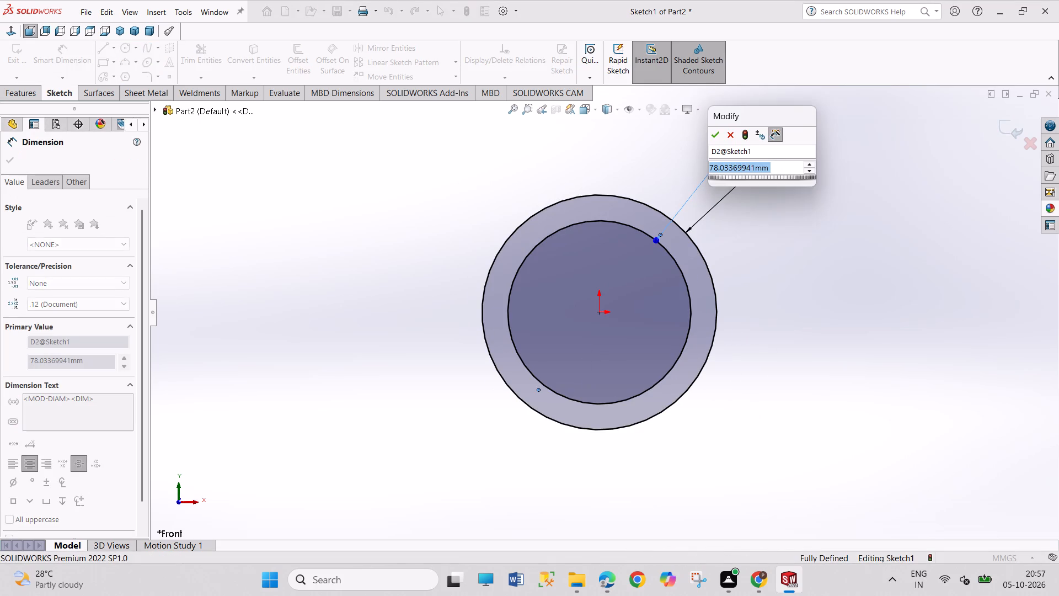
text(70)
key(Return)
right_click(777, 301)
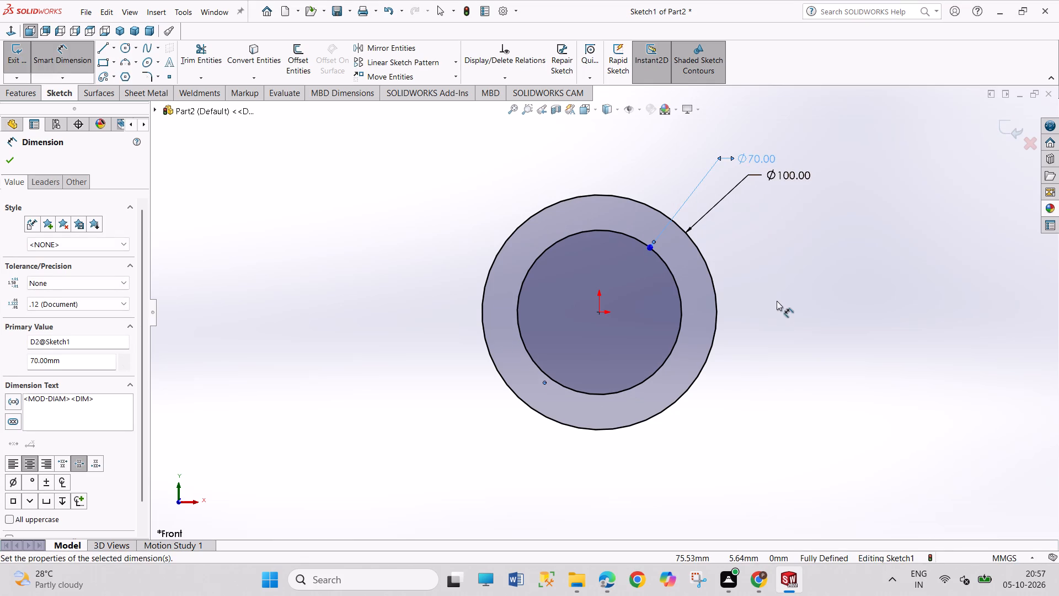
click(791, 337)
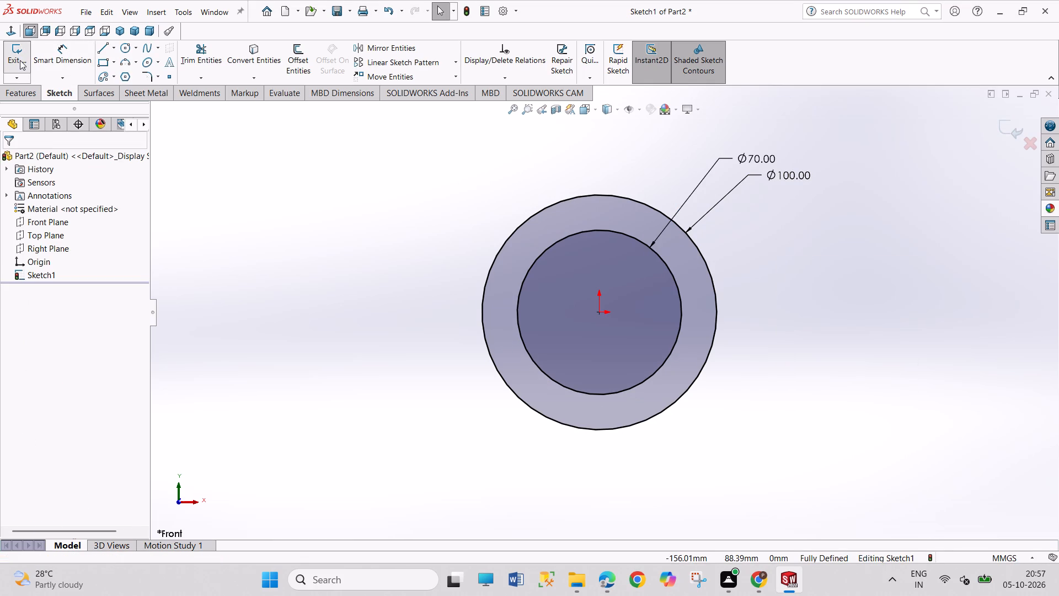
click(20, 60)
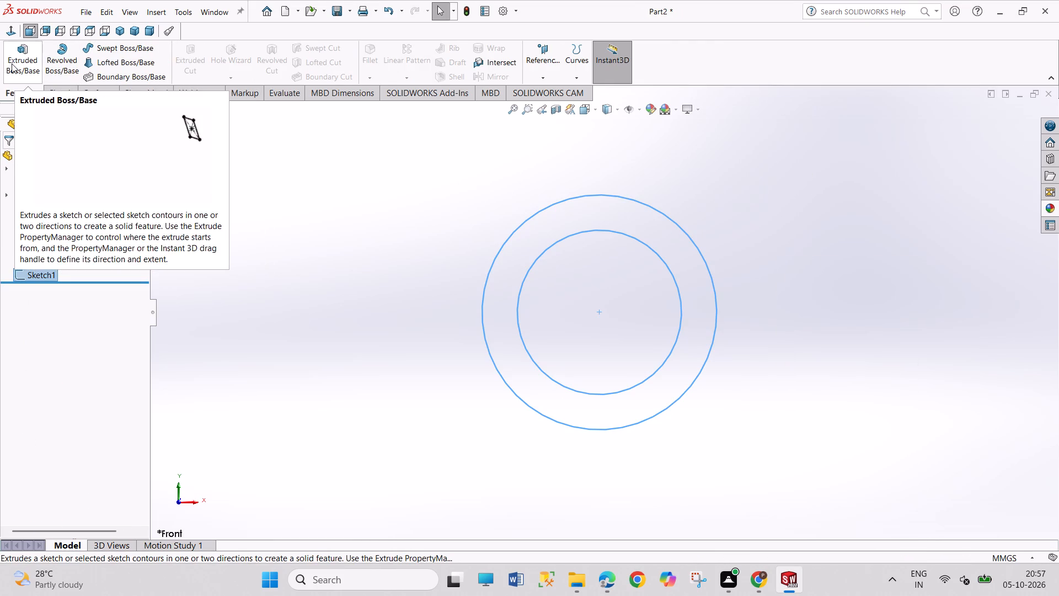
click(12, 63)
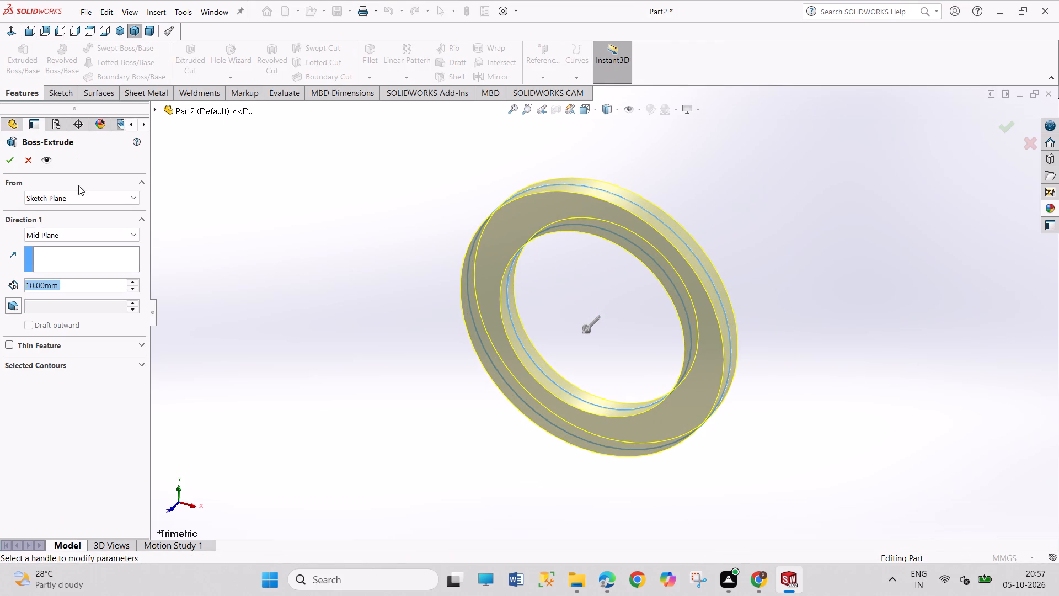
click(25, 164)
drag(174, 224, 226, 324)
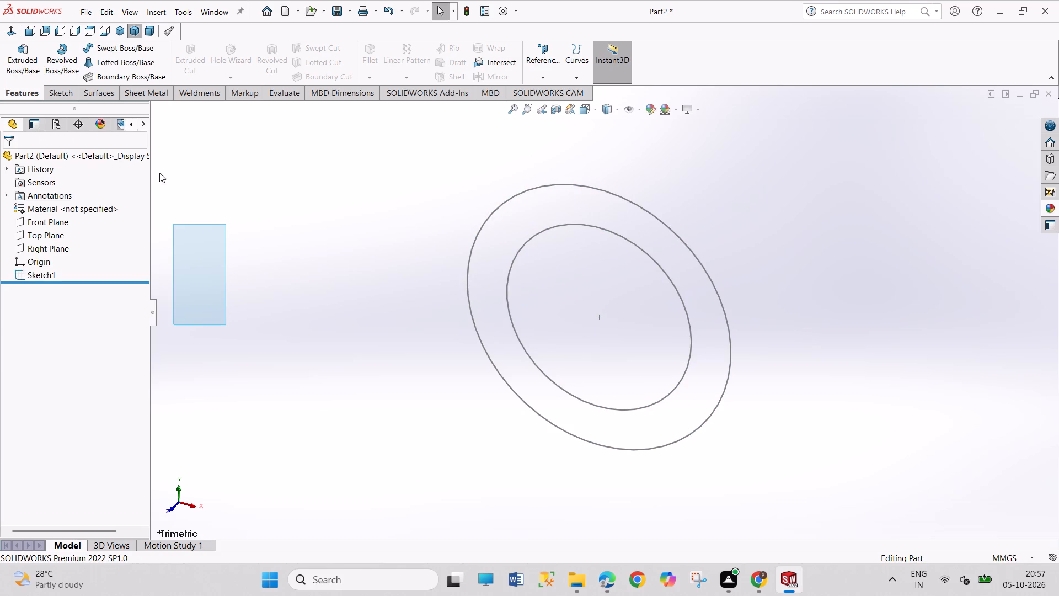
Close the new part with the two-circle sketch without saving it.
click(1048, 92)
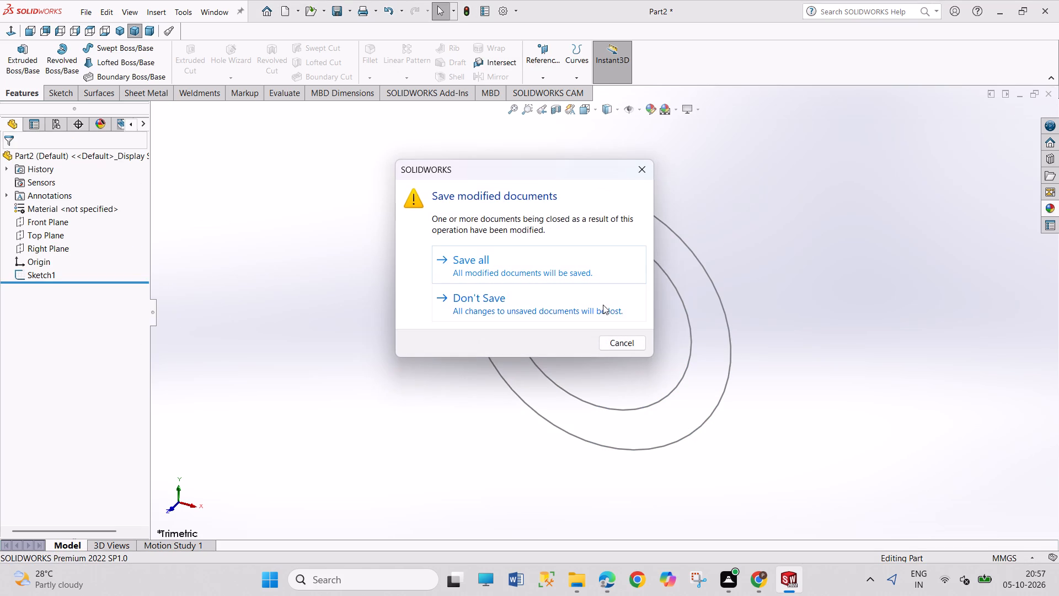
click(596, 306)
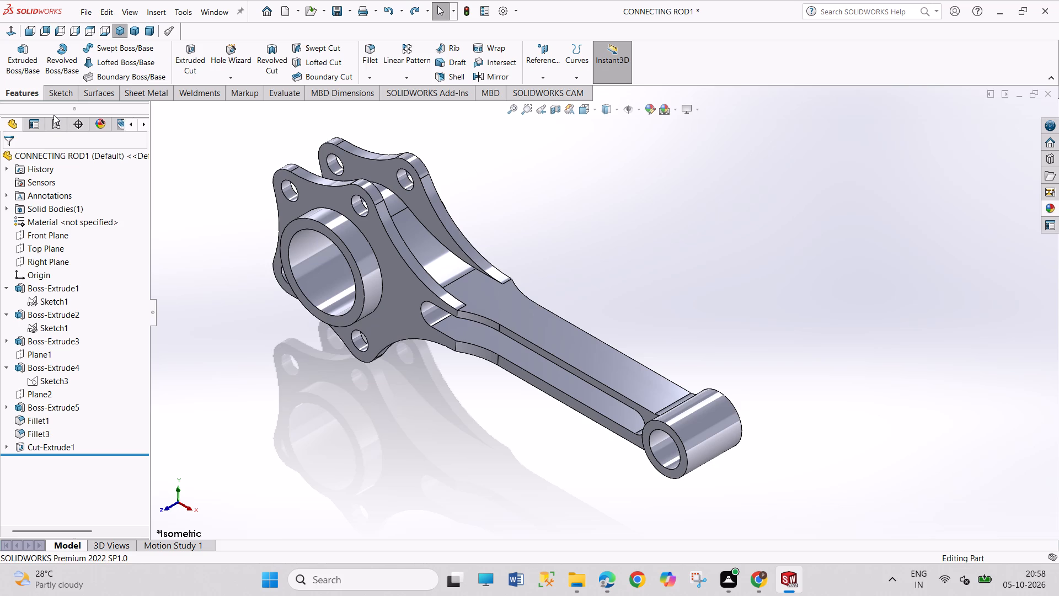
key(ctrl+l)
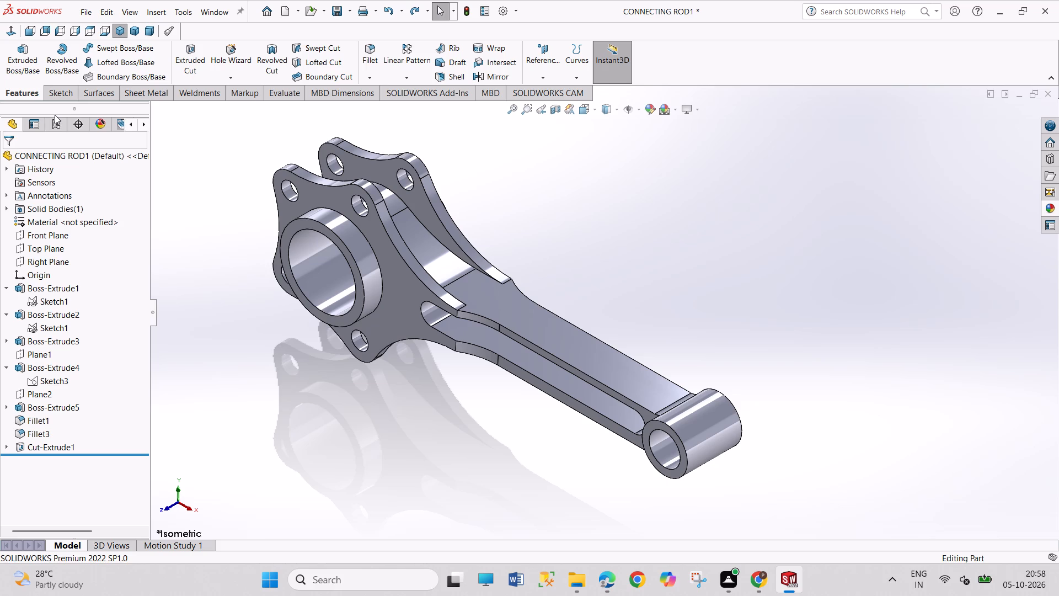
Create a new part document.
click(55, 115)
key(ctrl+n)
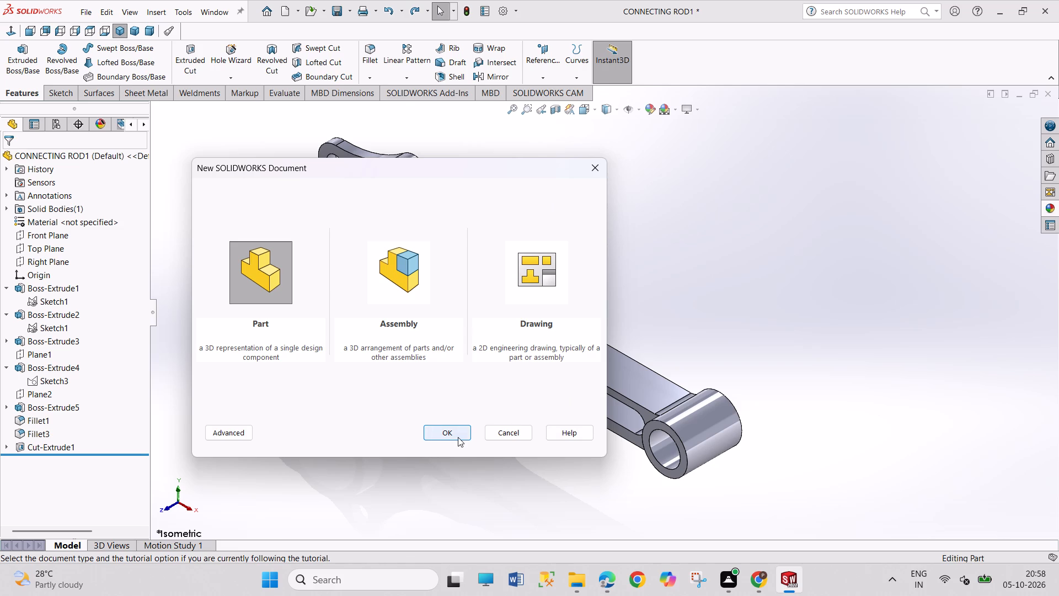
click(592, 173)
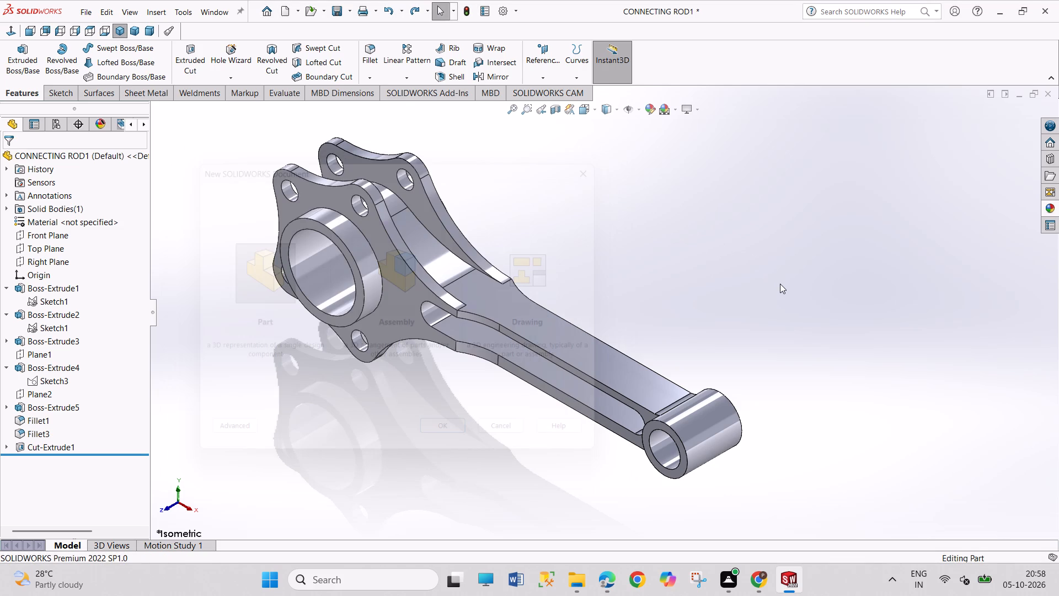
key(ctrl+n)
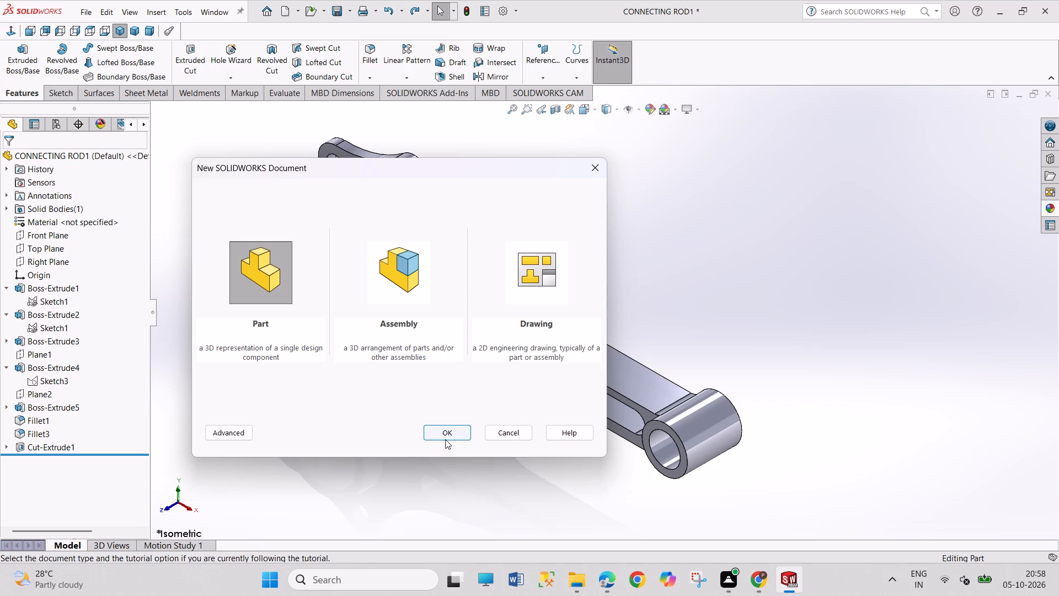
click(445, 439)
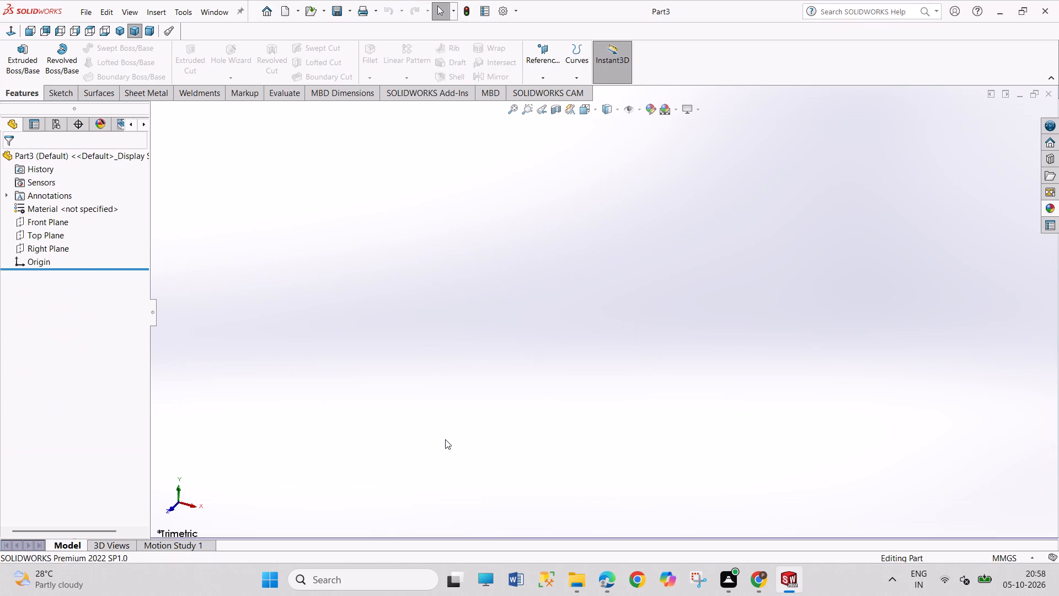
Sketch two concentric circles on the Top Plane centred on the origin, the outer one about 72 mm in diameter.
click(55, 240)
click(60, 225)
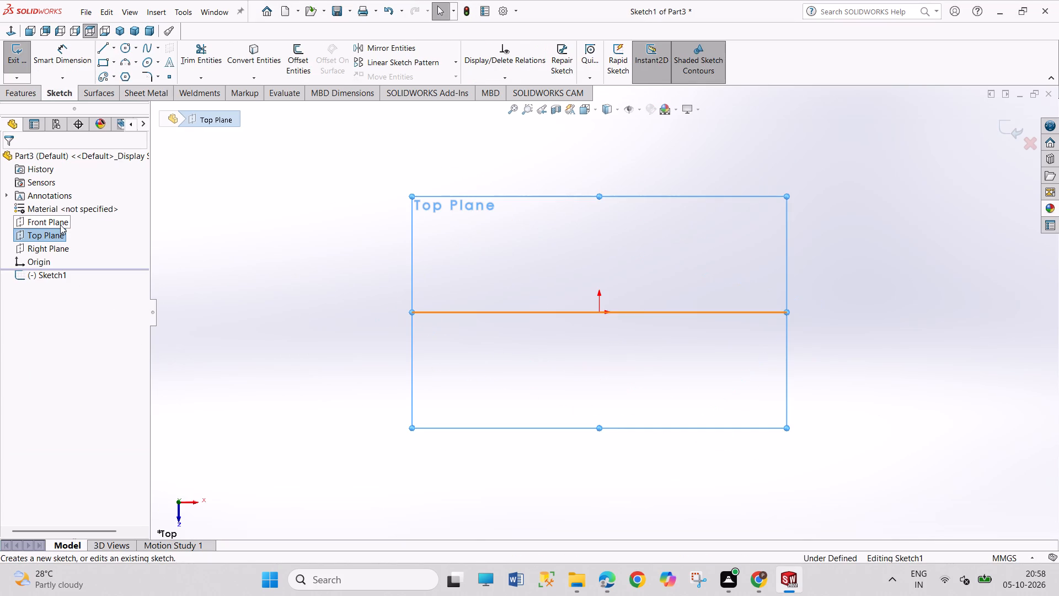
click(123, 47)
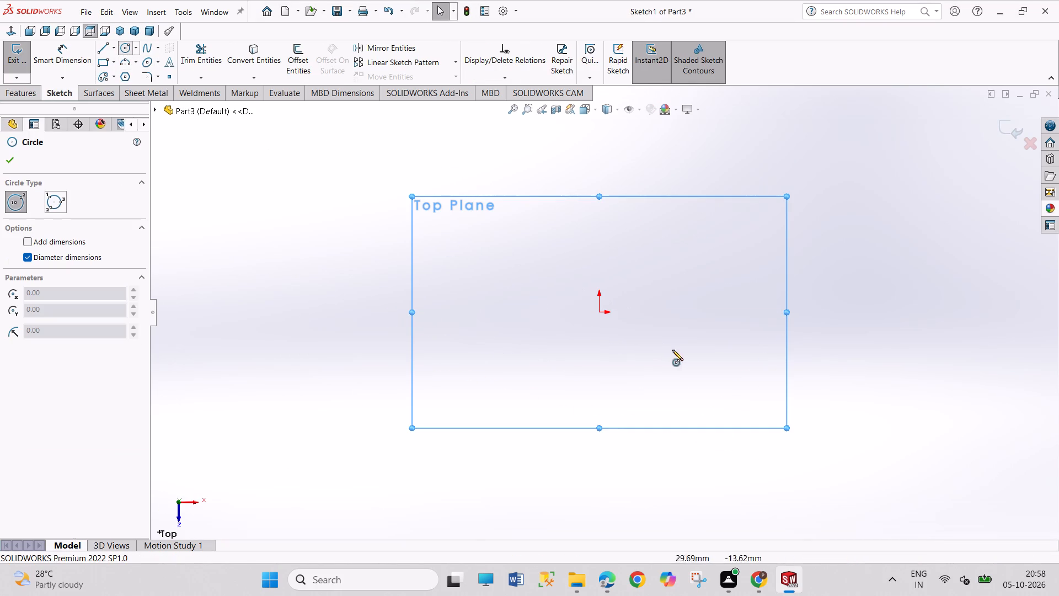
click(598, 314)
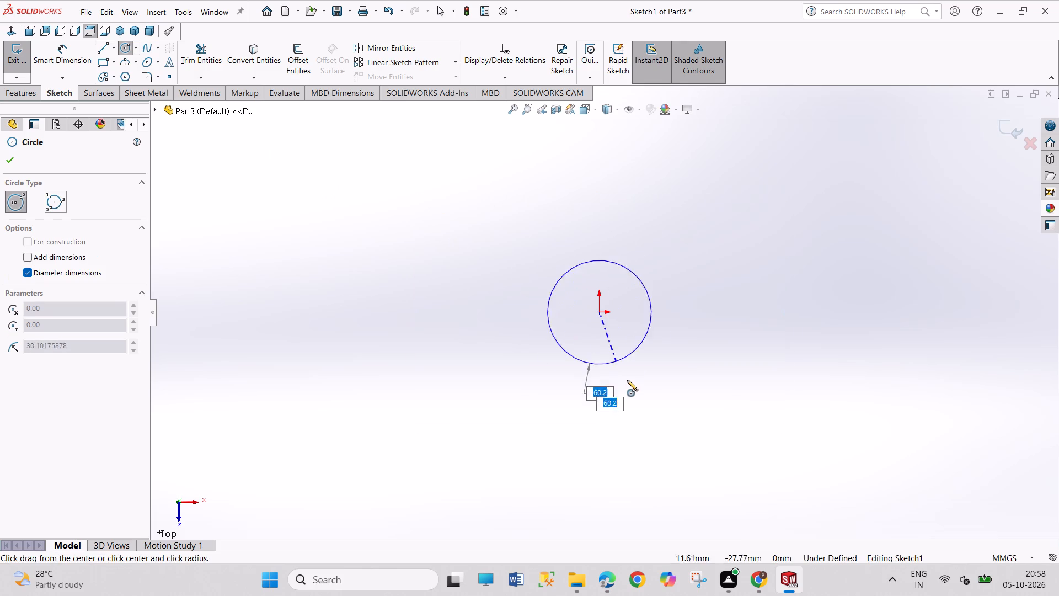
click(628, 383)
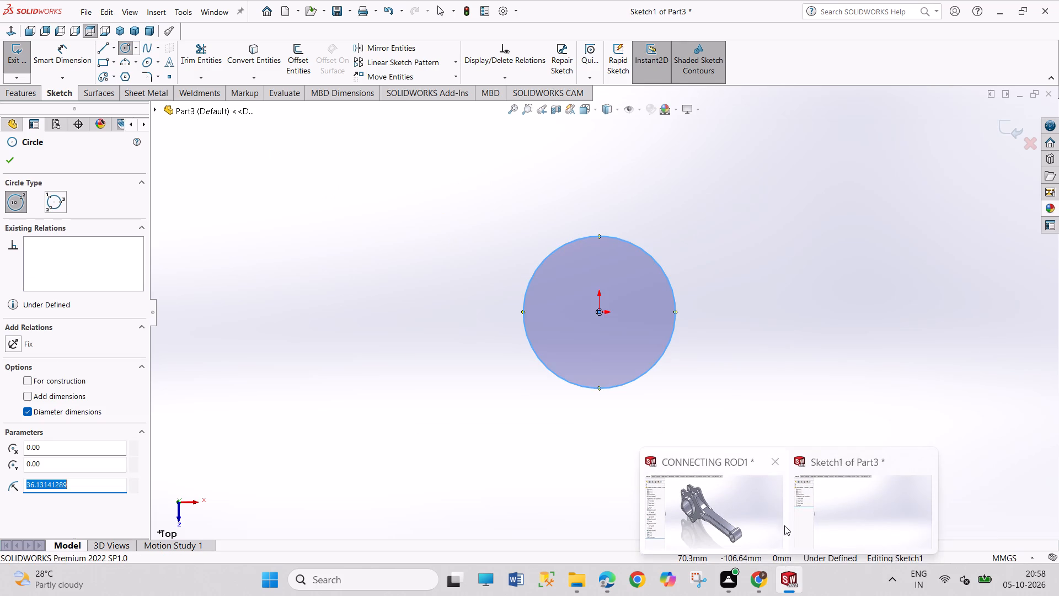
click(599, 312)
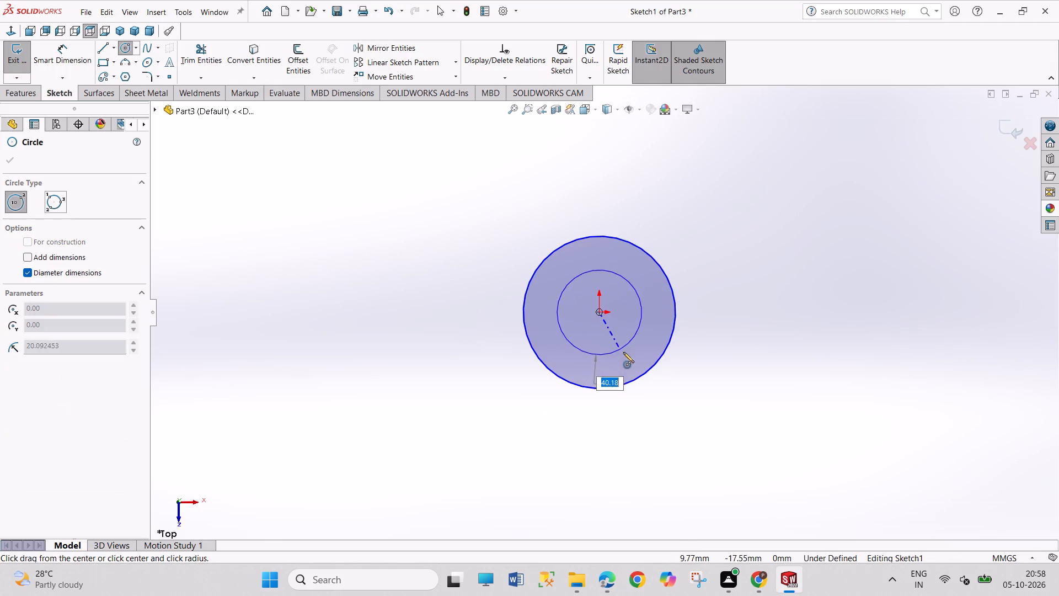
click(627, 360)
Dimension the outer circle's diameter as 100 mm and the inner circle's as 70 mm.
right_drag(735, 397, 737, 287)
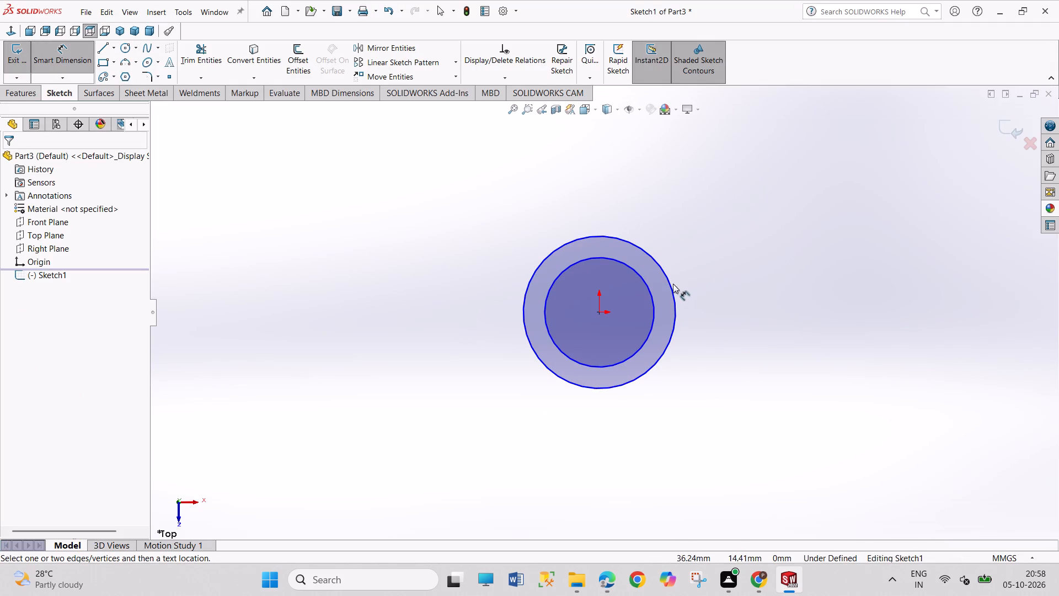
click(671, 288)
click(798, 195)
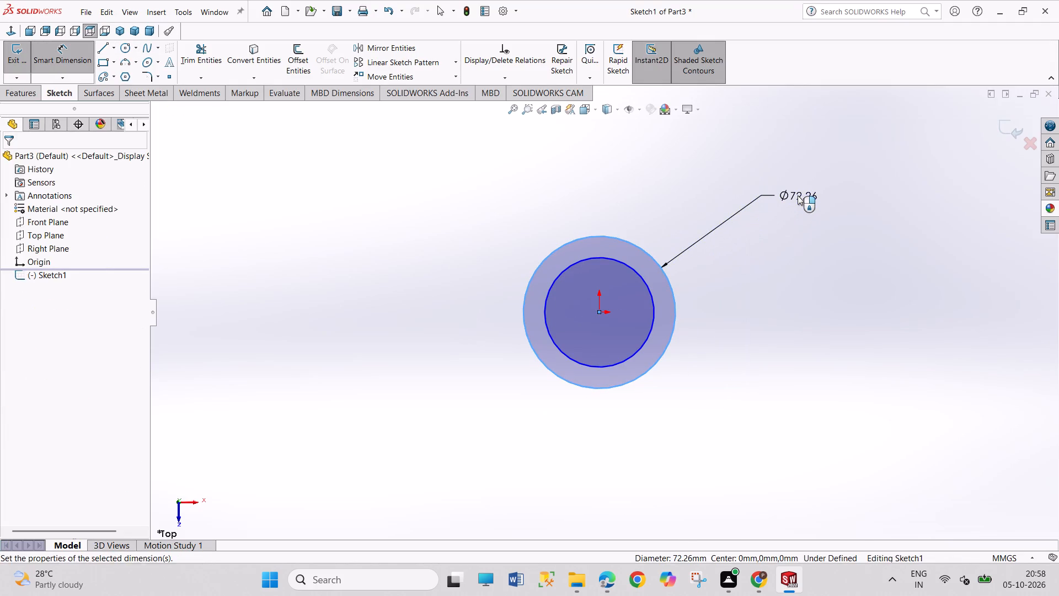
text(100)
key(Return)
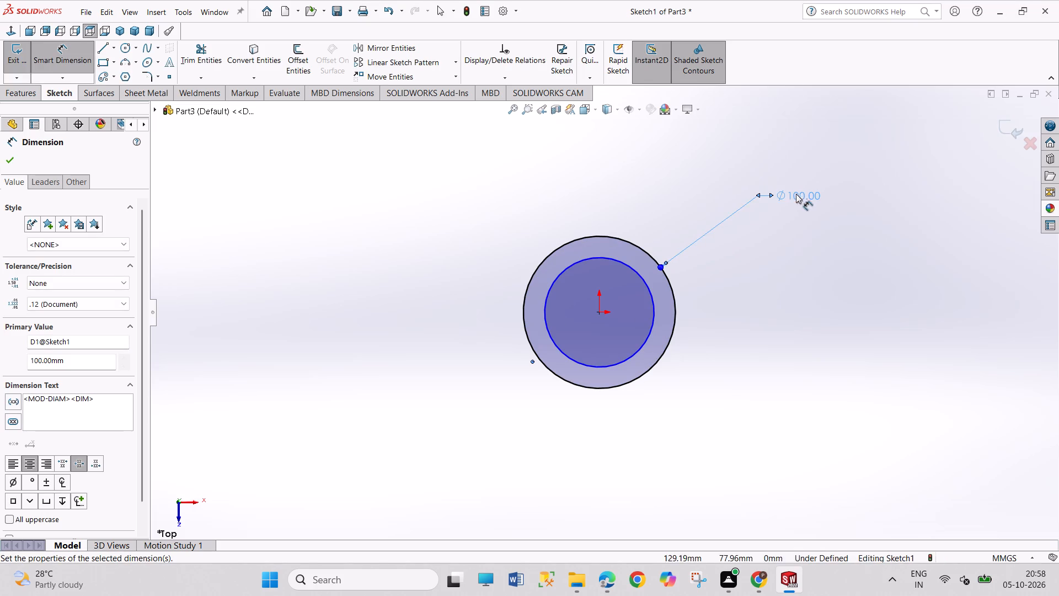
click(608, 257)
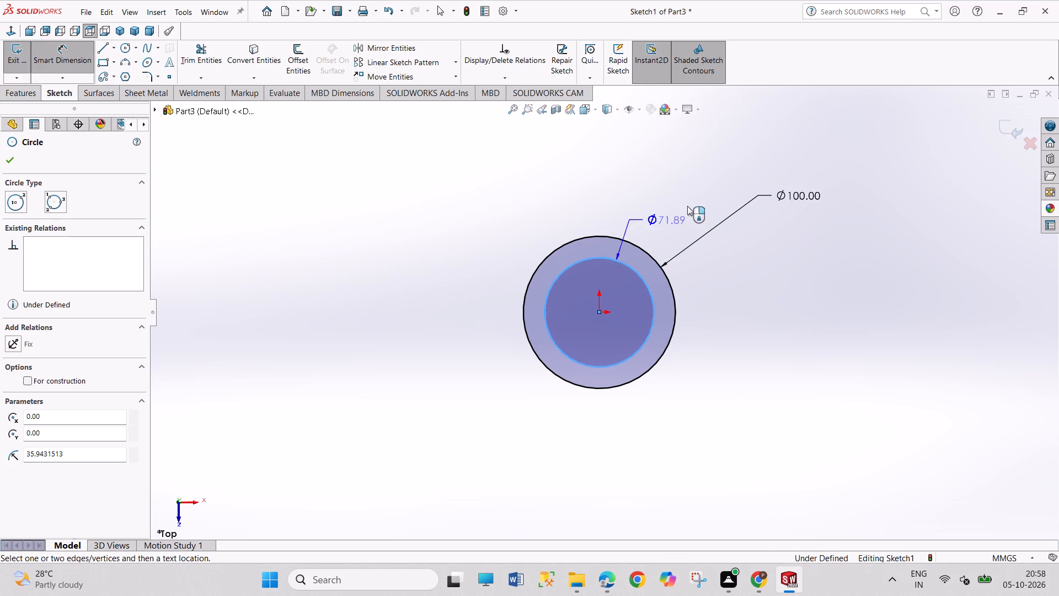
click(754, 167)
text(70)
key(Return)
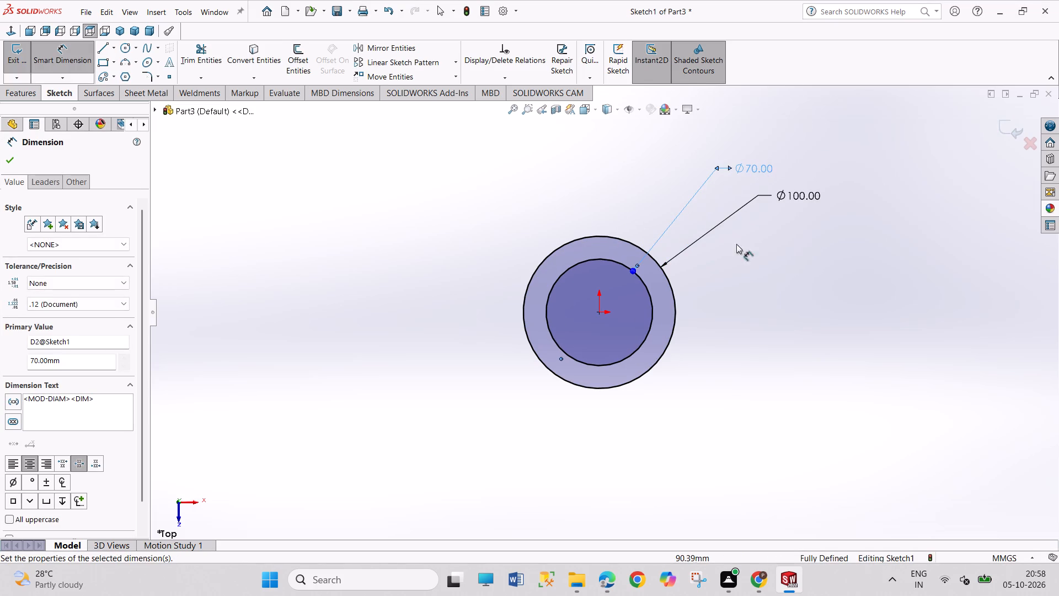
right_click(746, 307)
click(771, 349)
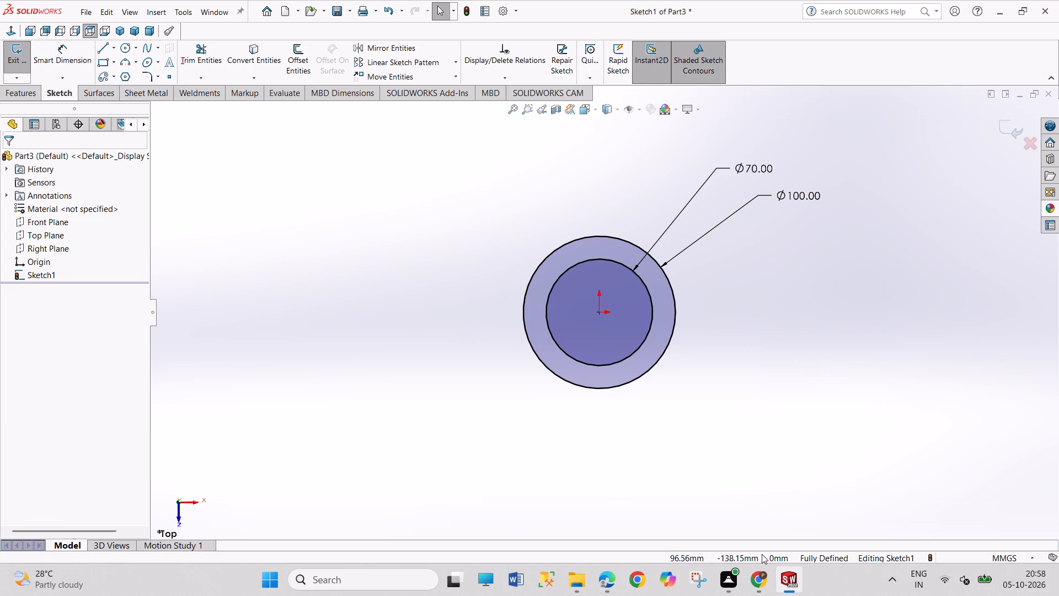
Switch to the connecting rod part and save it.
click(719, 531)
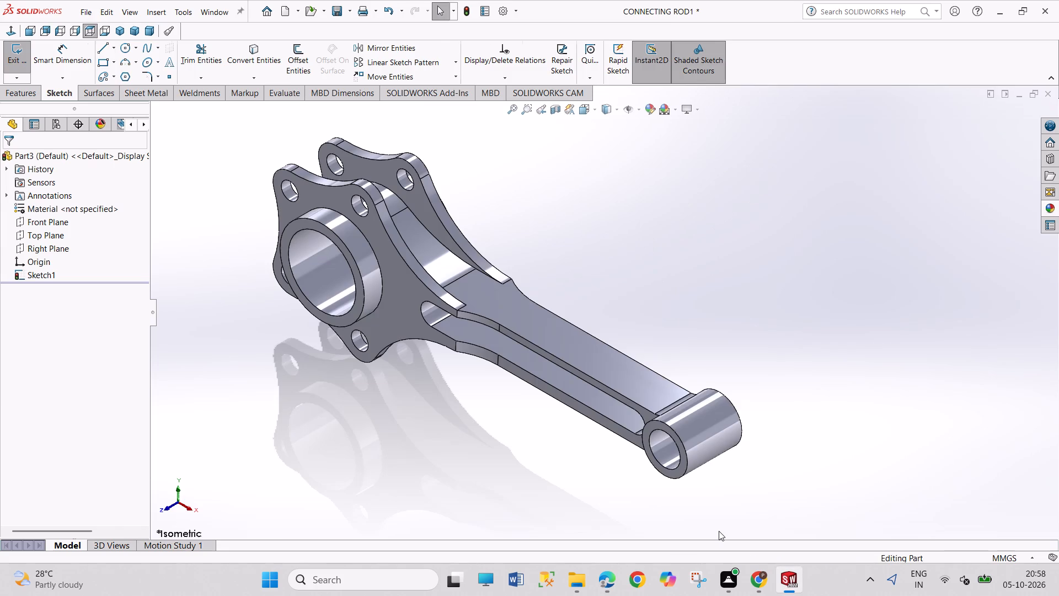
scroll(336, 390, up, 2)
scroll(329, 363, down, 2)
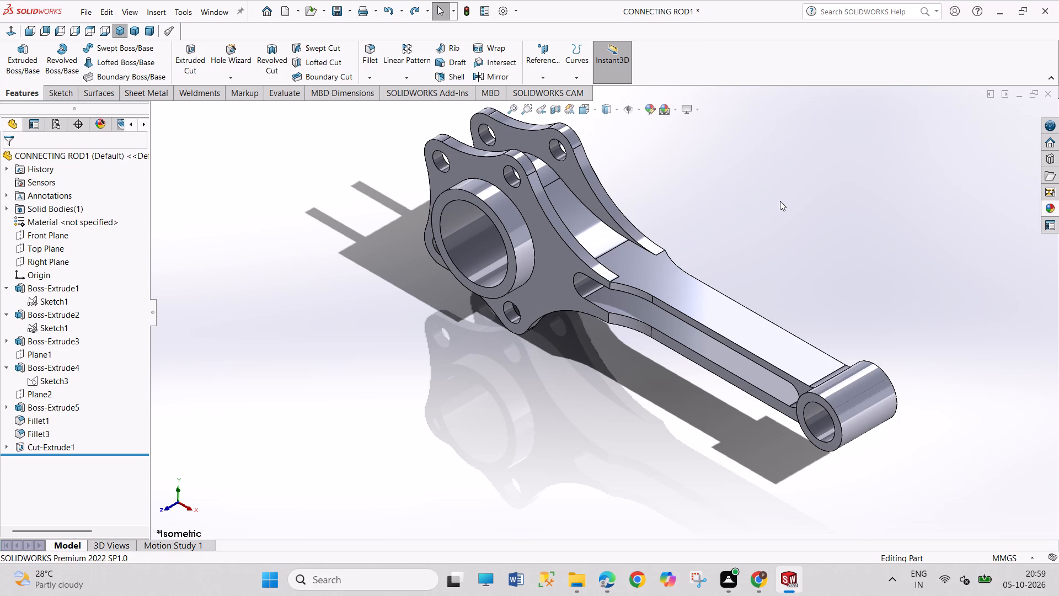
key(ctrl+s)
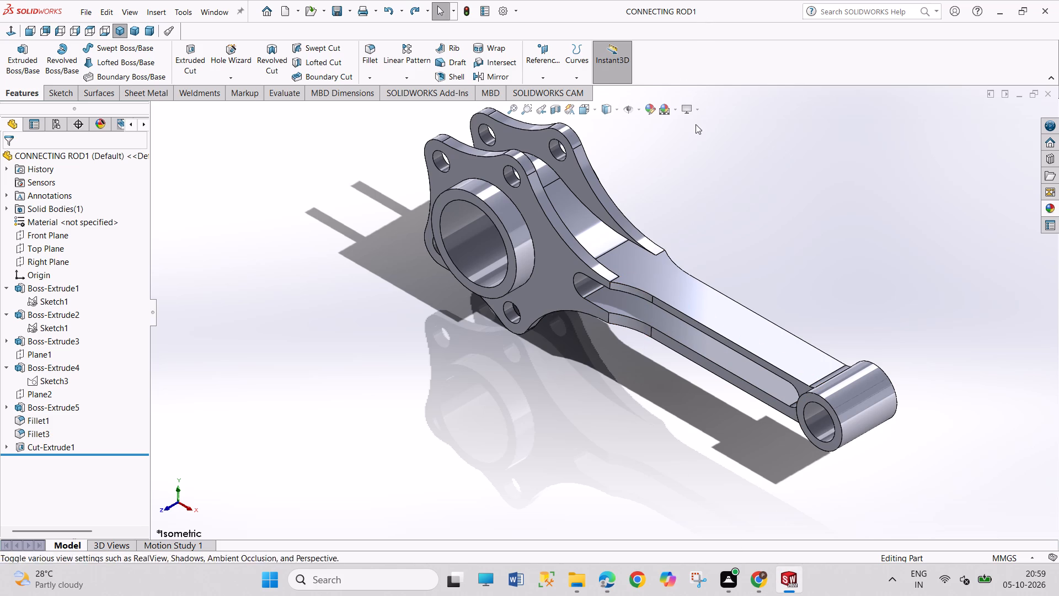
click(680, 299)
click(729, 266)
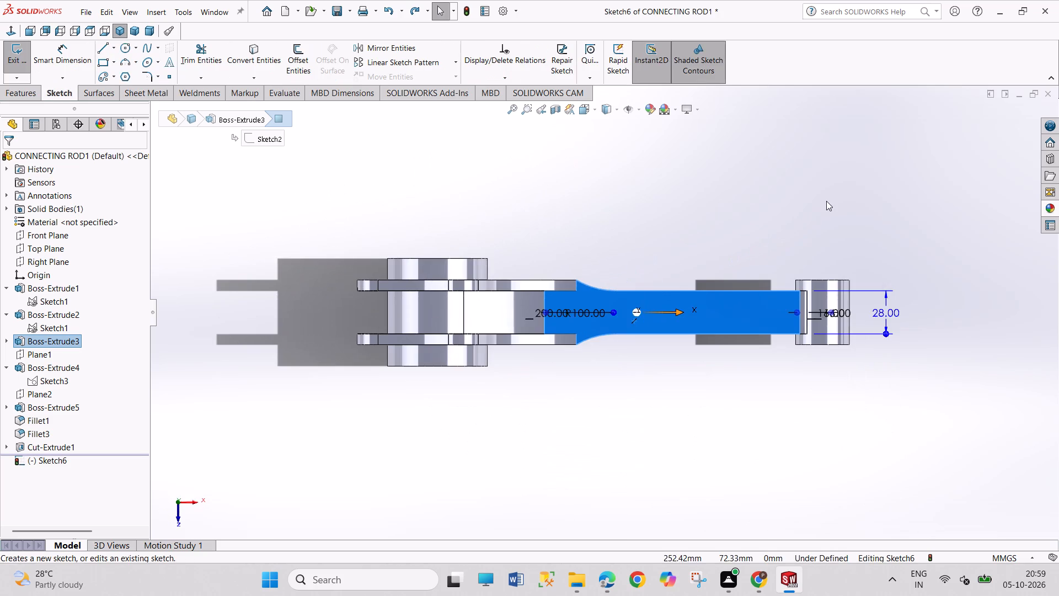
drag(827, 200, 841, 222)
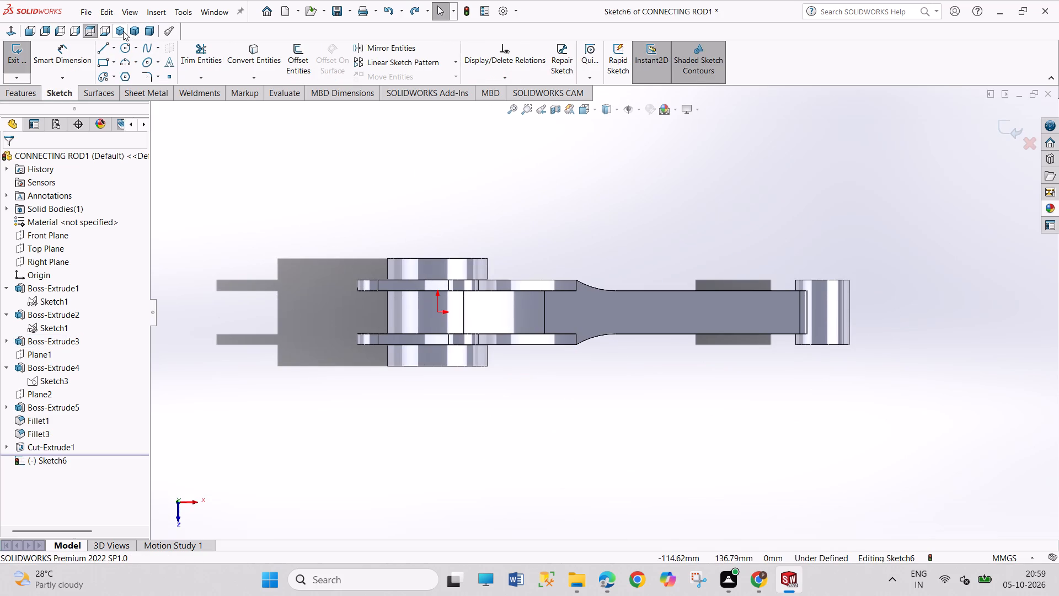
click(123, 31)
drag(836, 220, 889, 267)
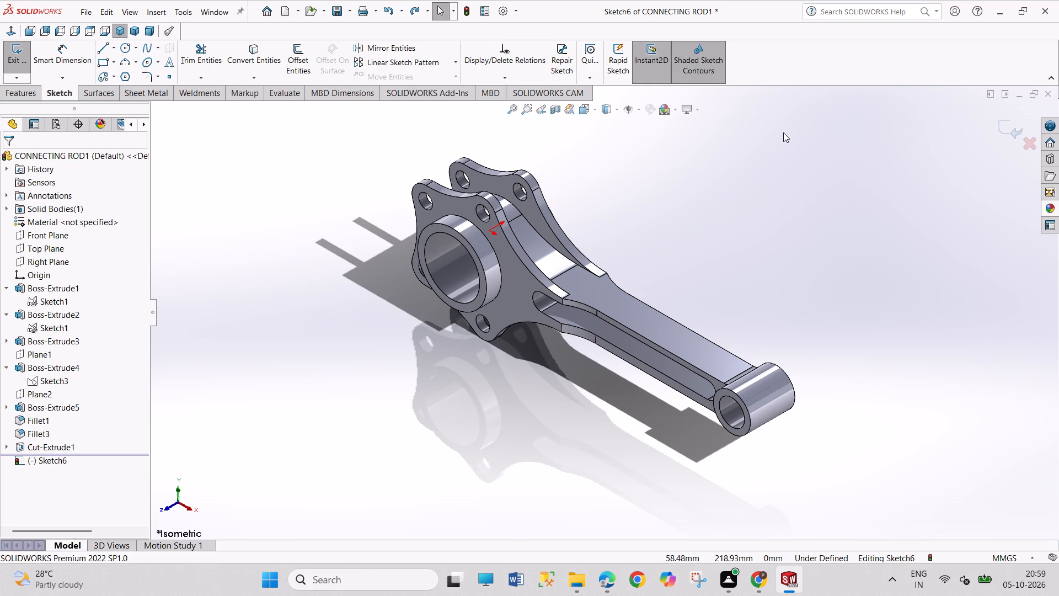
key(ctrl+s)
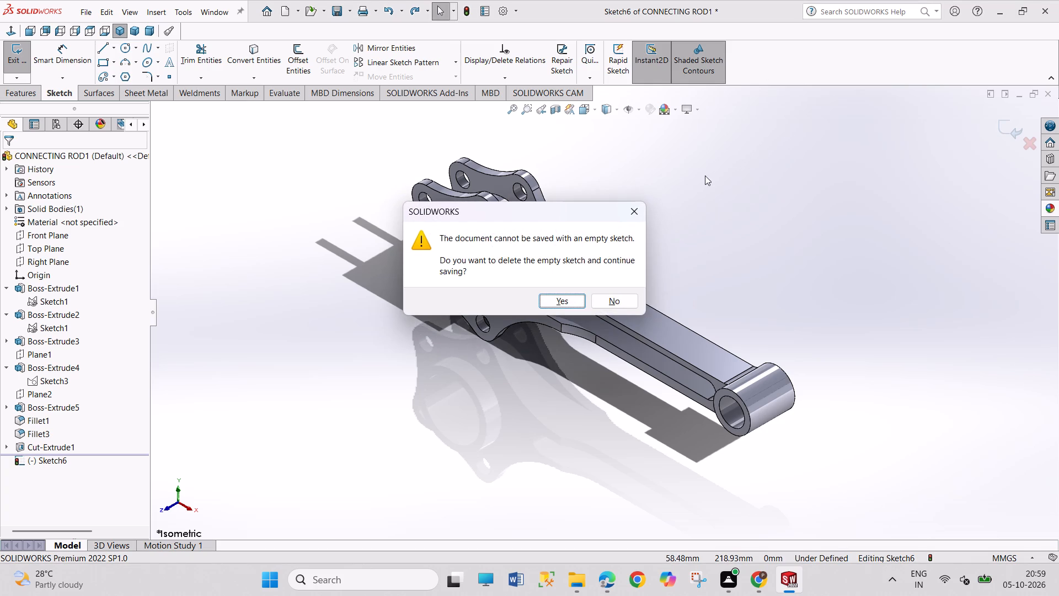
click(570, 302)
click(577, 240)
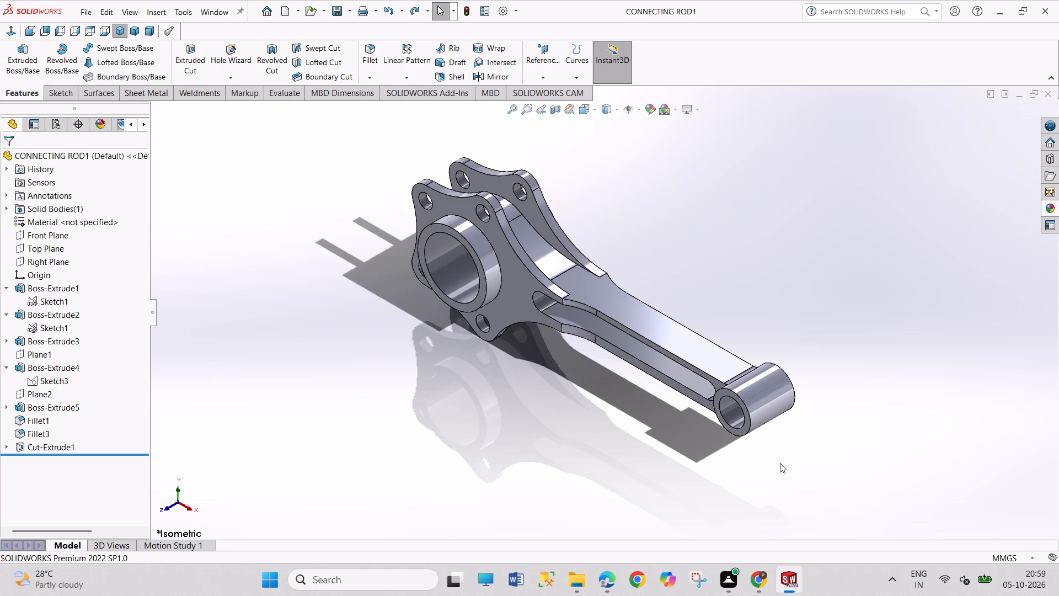
Return to the part with the two-circle sketch and extrude the ring profile with a Blind depth of 110 mm.
click(793, 589)
click(852, 538)
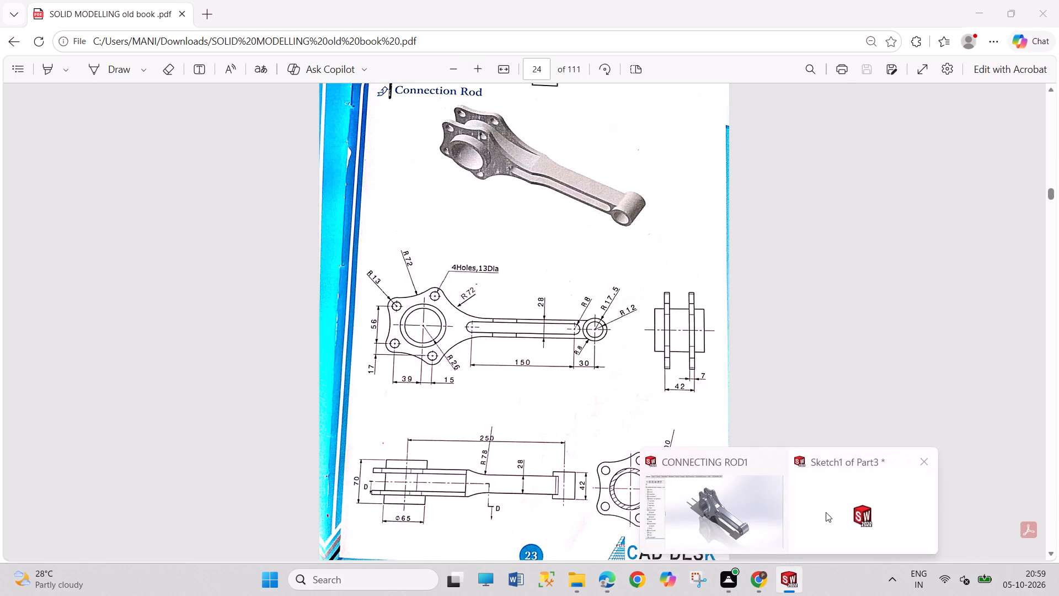
click(826, 512)
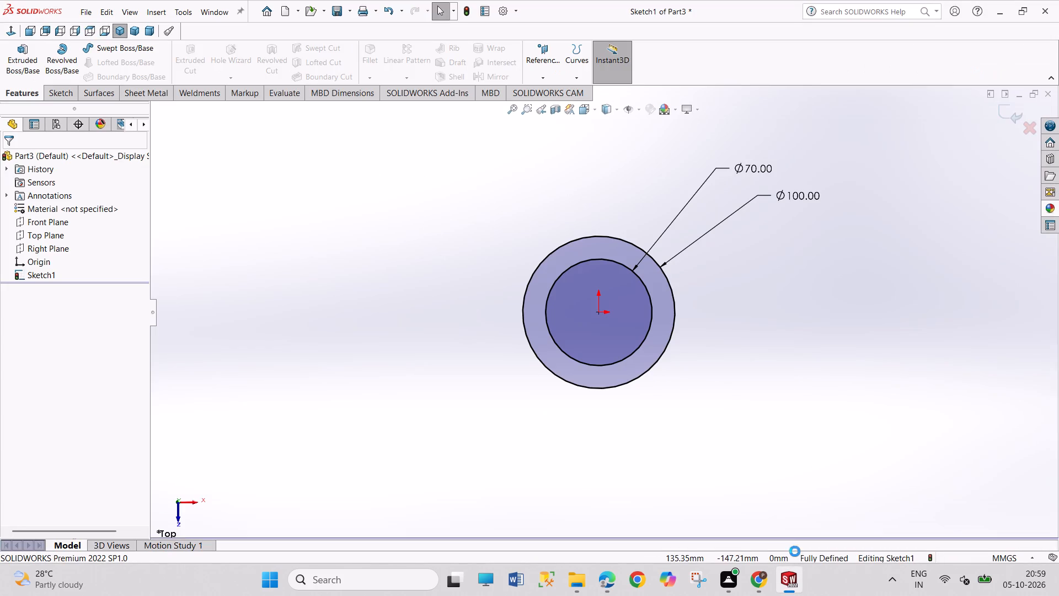
click(33, 64)
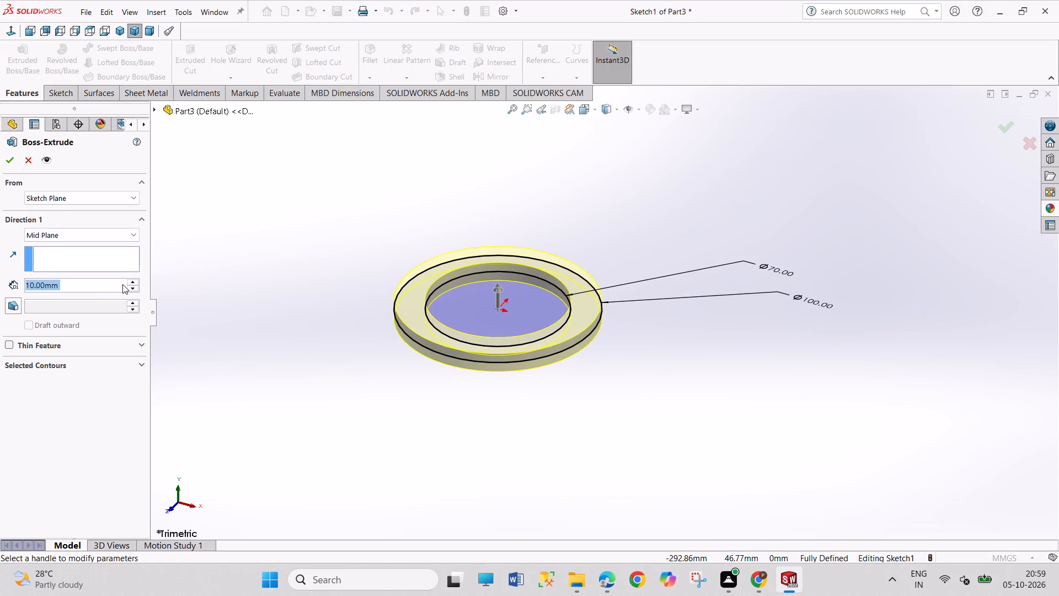
click(132, 285)
triple_click(136, 279)
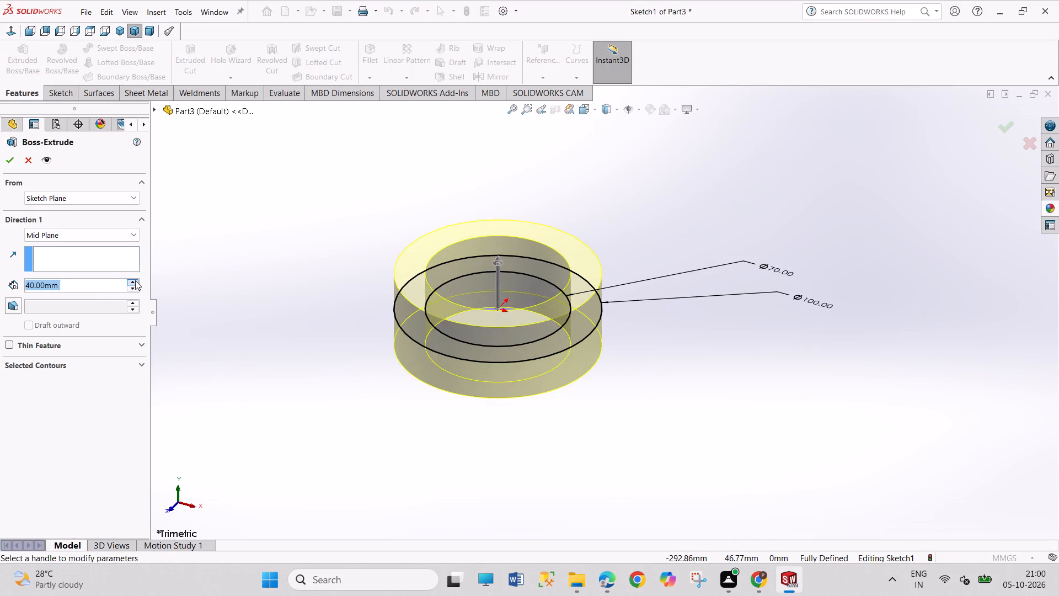
triple_click(135, 280)
triple_click(135, 280)
click(135, 280)
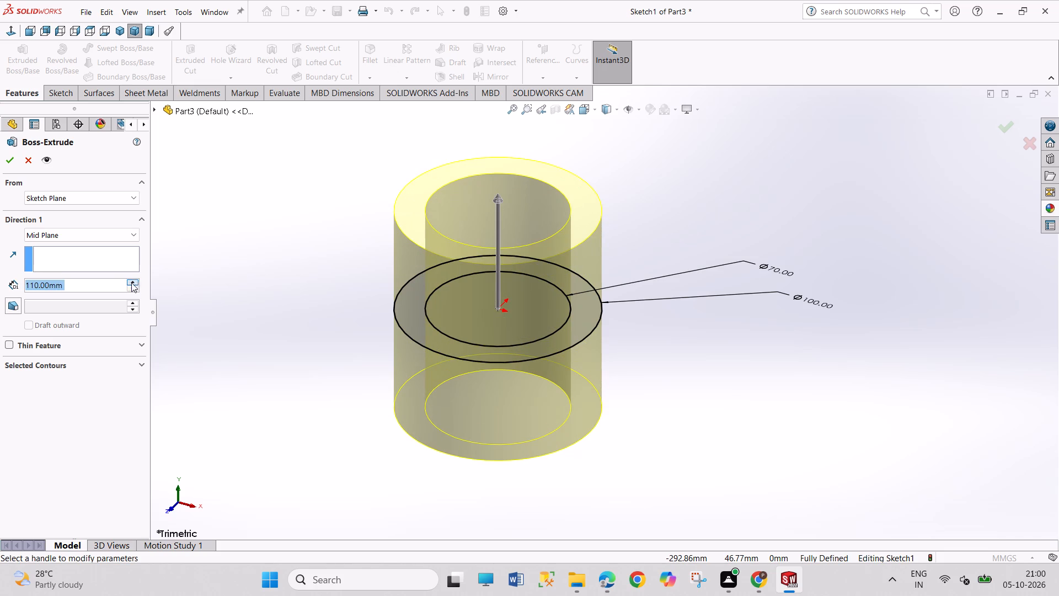
click(69, 235)
click(68, 248)
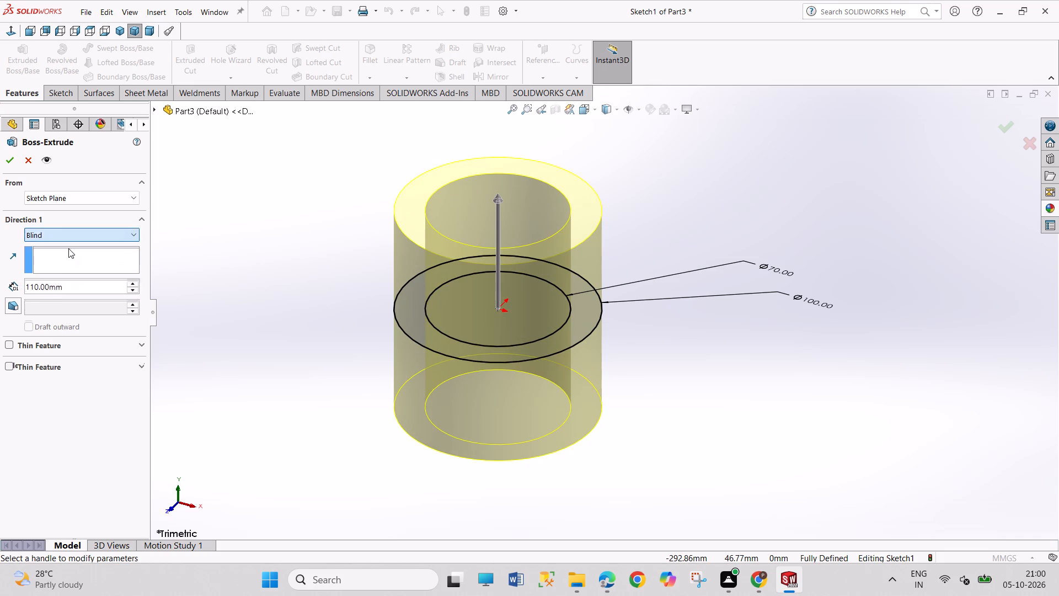
scroll(301, 277, up, 2)
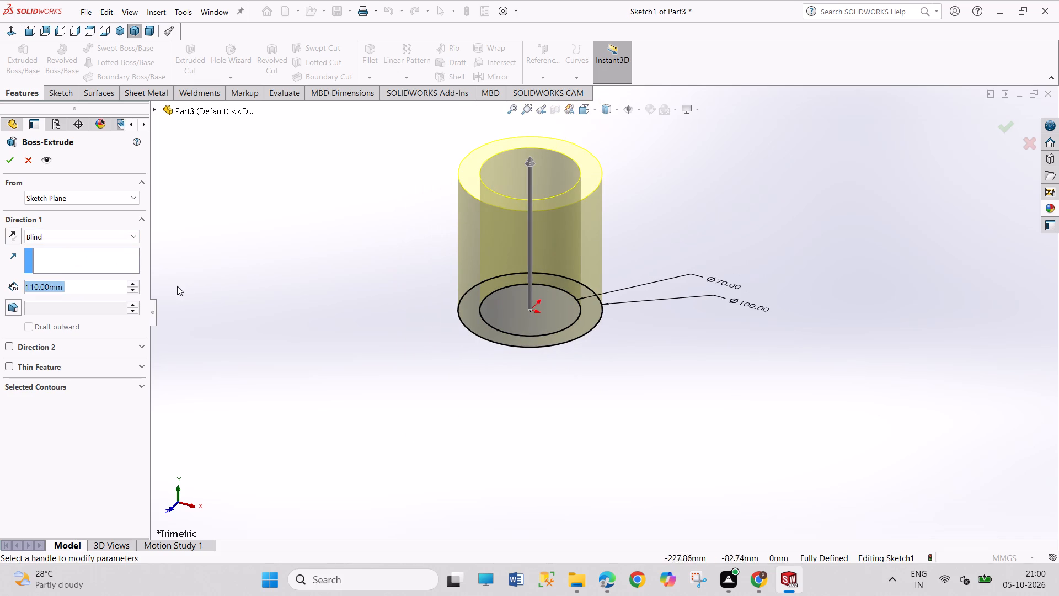
click(9, 165)
drag(328, 351, 368, 433)
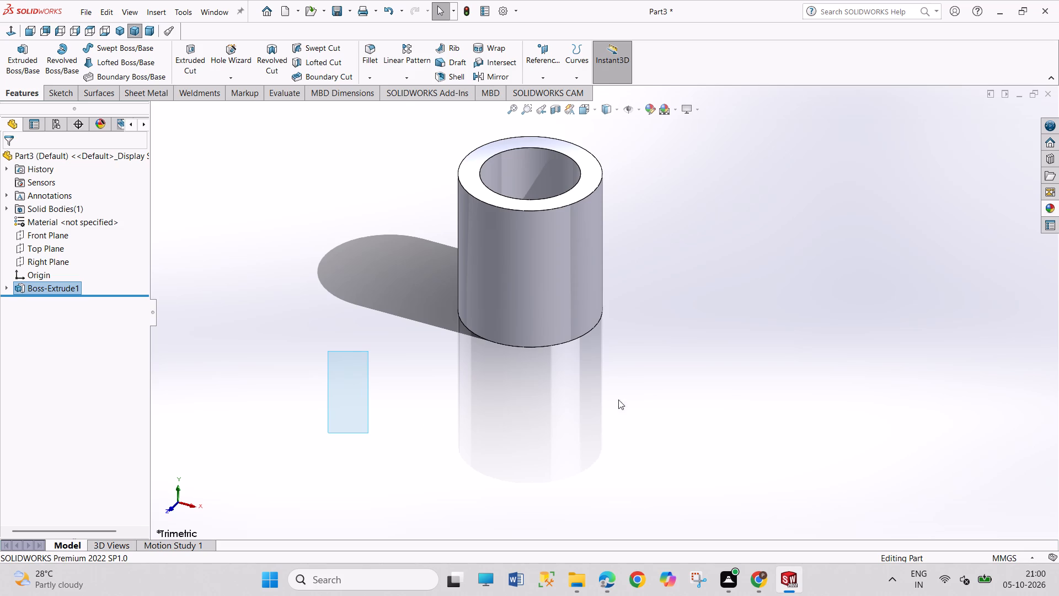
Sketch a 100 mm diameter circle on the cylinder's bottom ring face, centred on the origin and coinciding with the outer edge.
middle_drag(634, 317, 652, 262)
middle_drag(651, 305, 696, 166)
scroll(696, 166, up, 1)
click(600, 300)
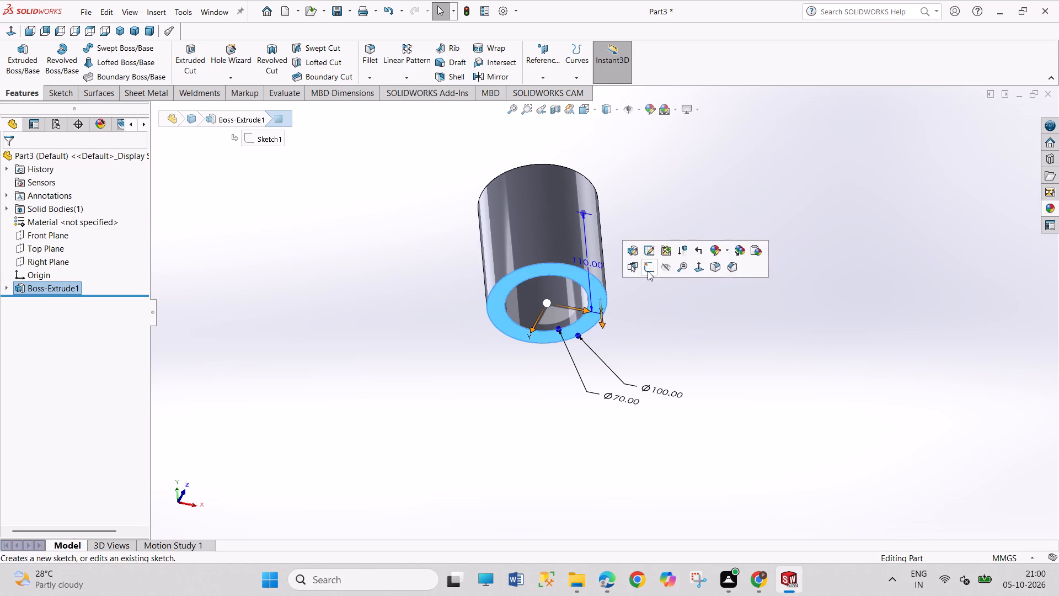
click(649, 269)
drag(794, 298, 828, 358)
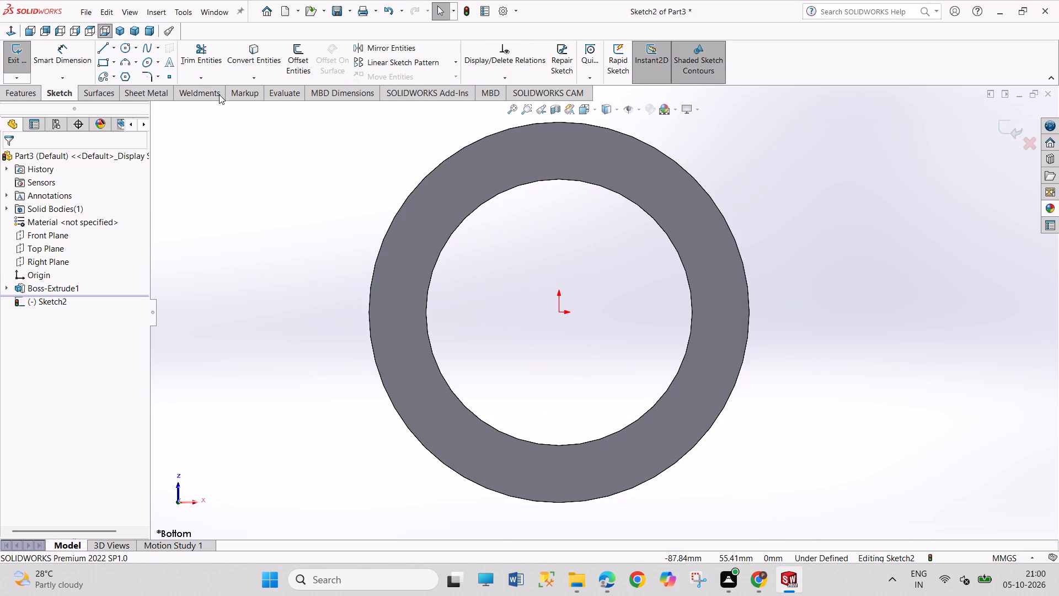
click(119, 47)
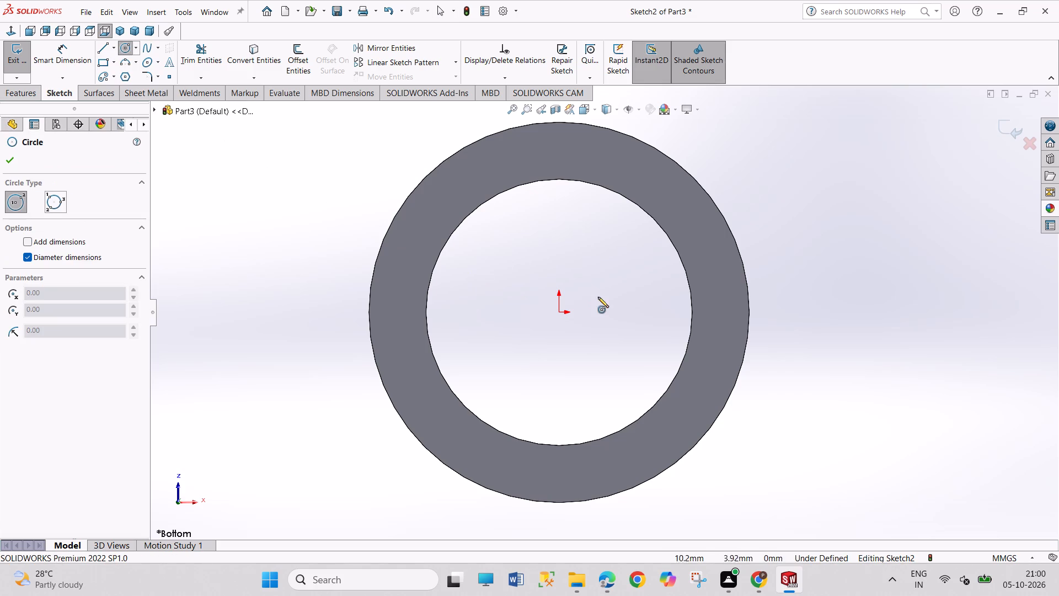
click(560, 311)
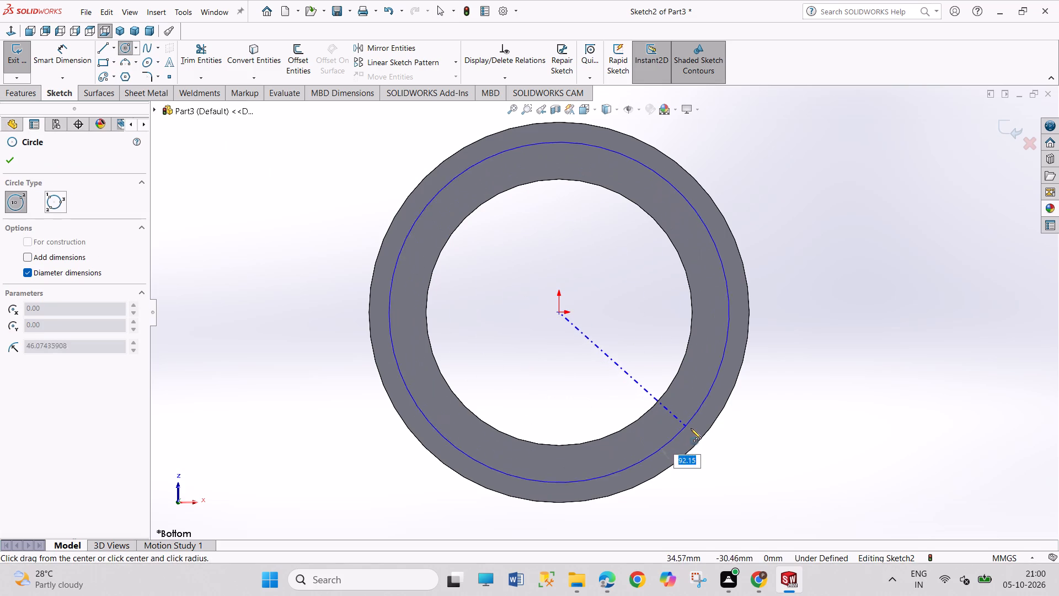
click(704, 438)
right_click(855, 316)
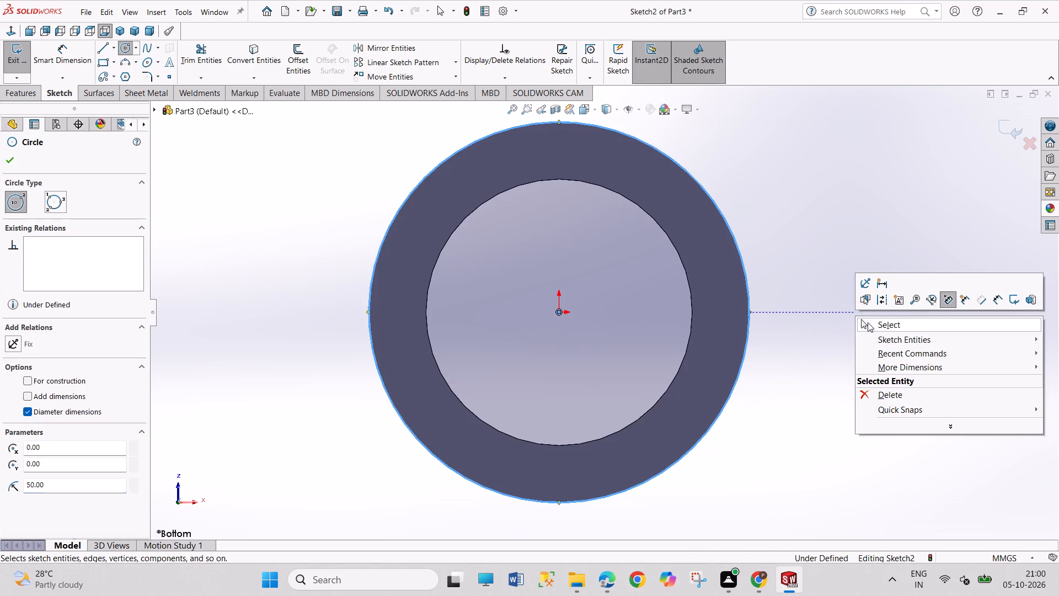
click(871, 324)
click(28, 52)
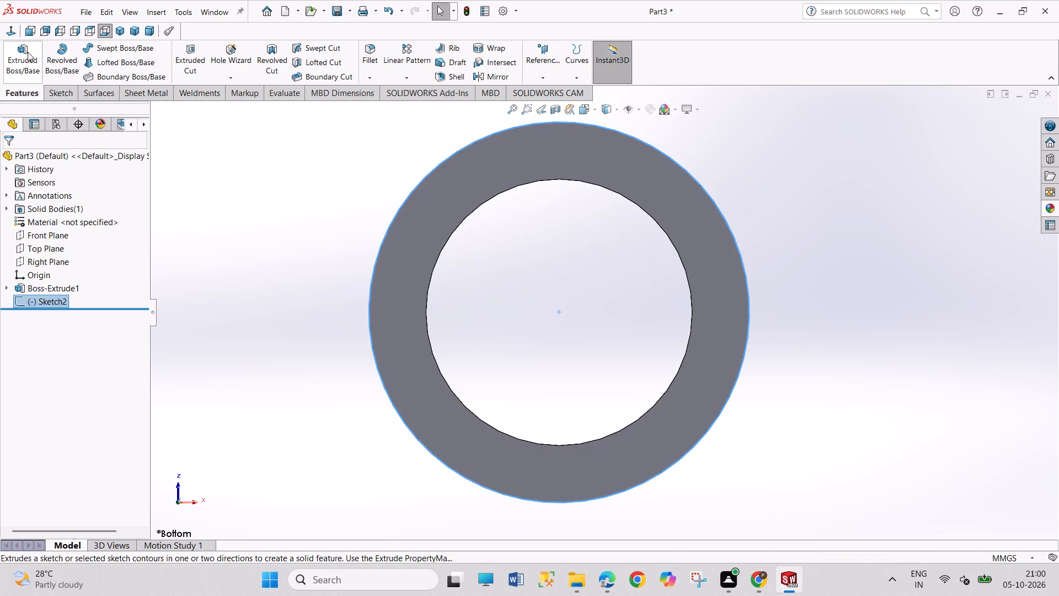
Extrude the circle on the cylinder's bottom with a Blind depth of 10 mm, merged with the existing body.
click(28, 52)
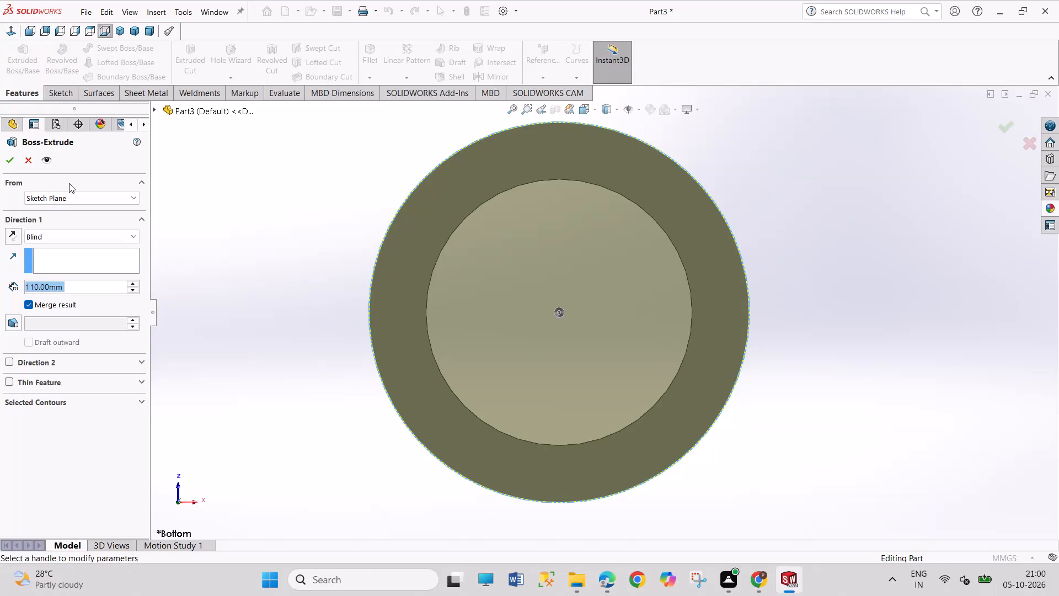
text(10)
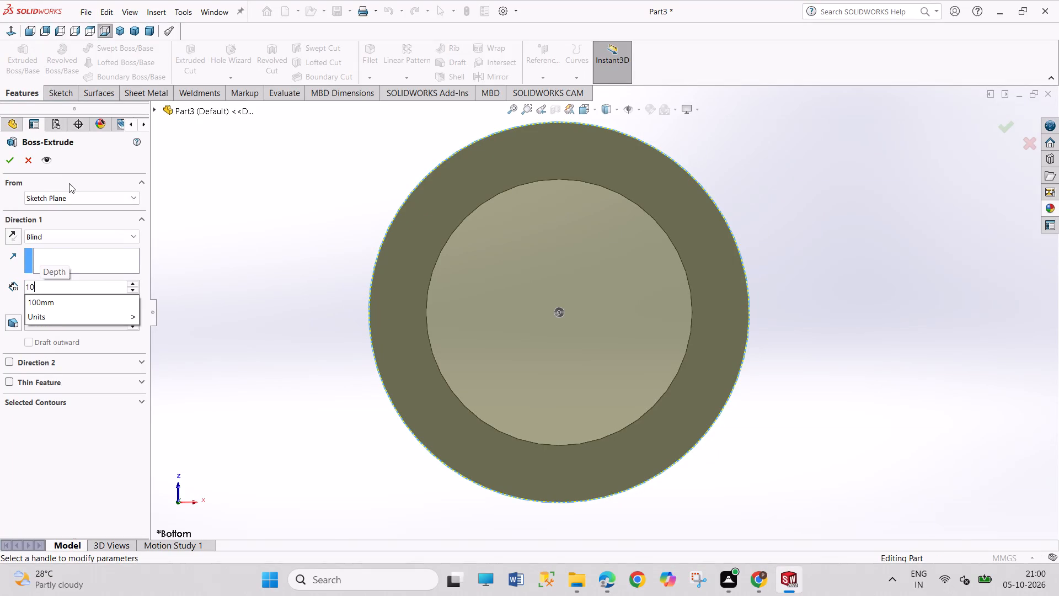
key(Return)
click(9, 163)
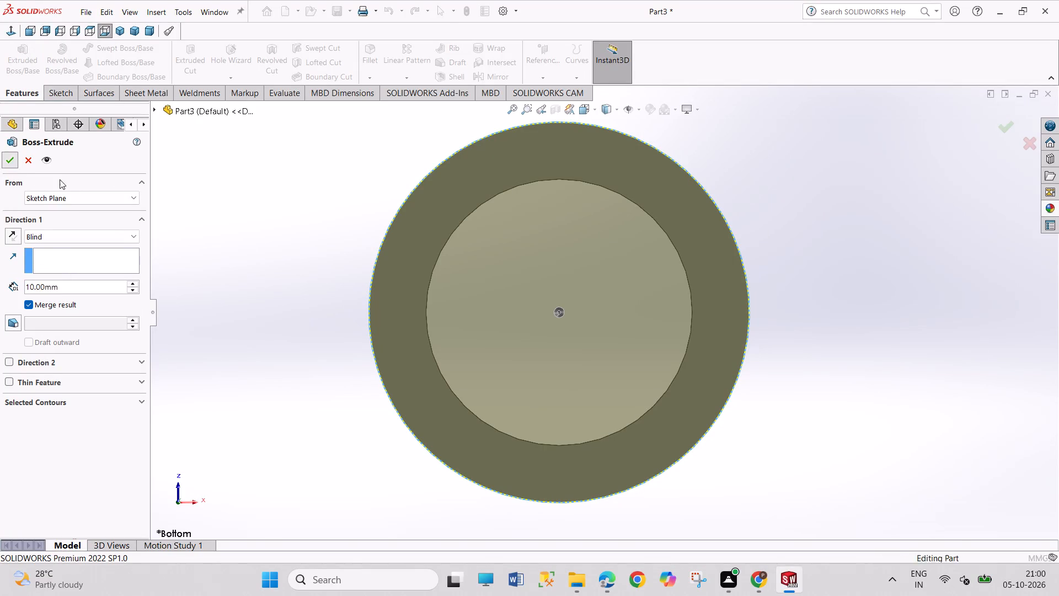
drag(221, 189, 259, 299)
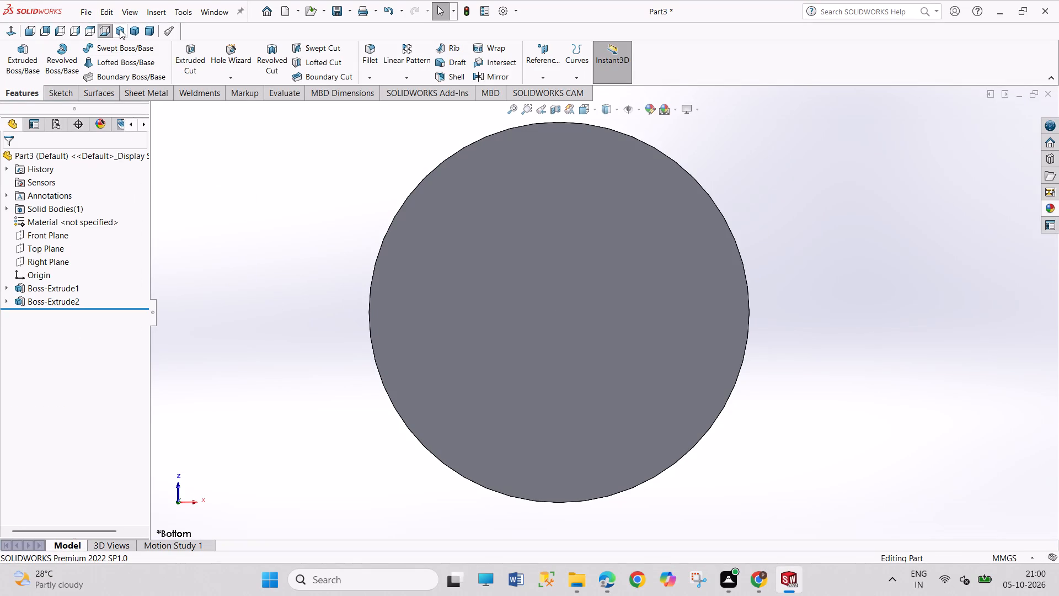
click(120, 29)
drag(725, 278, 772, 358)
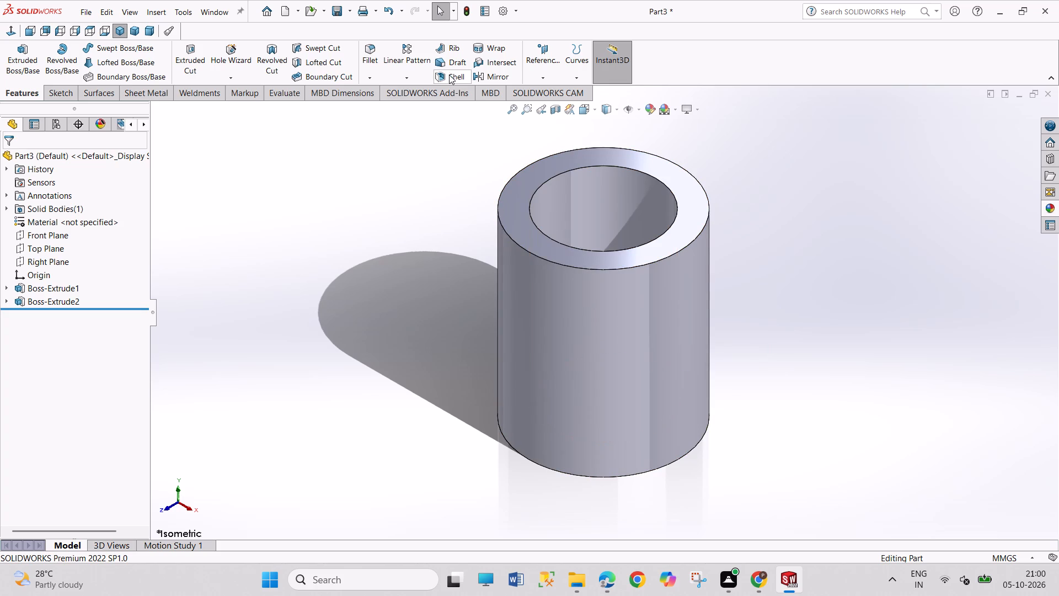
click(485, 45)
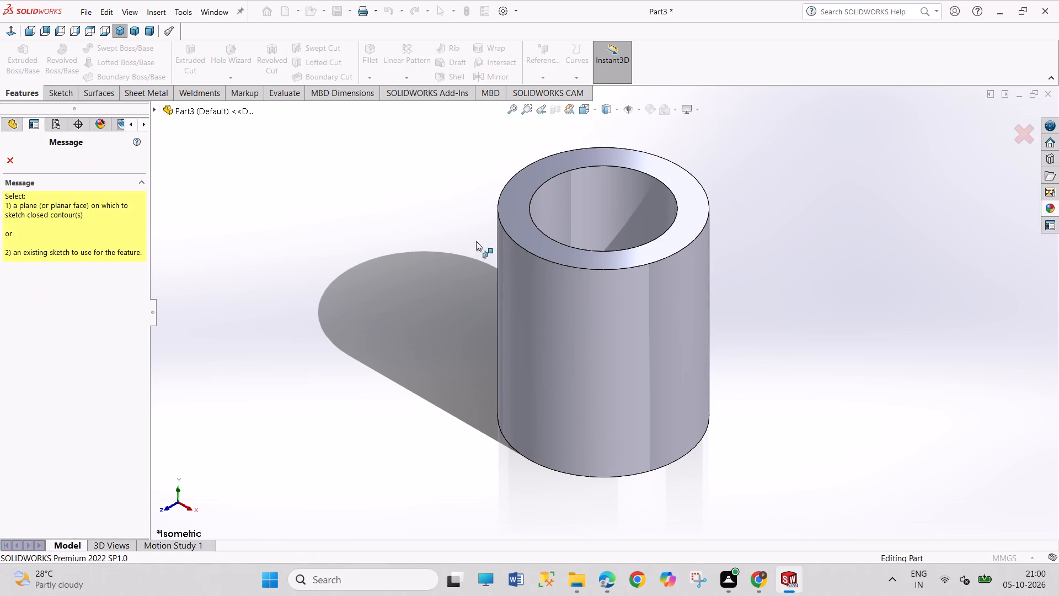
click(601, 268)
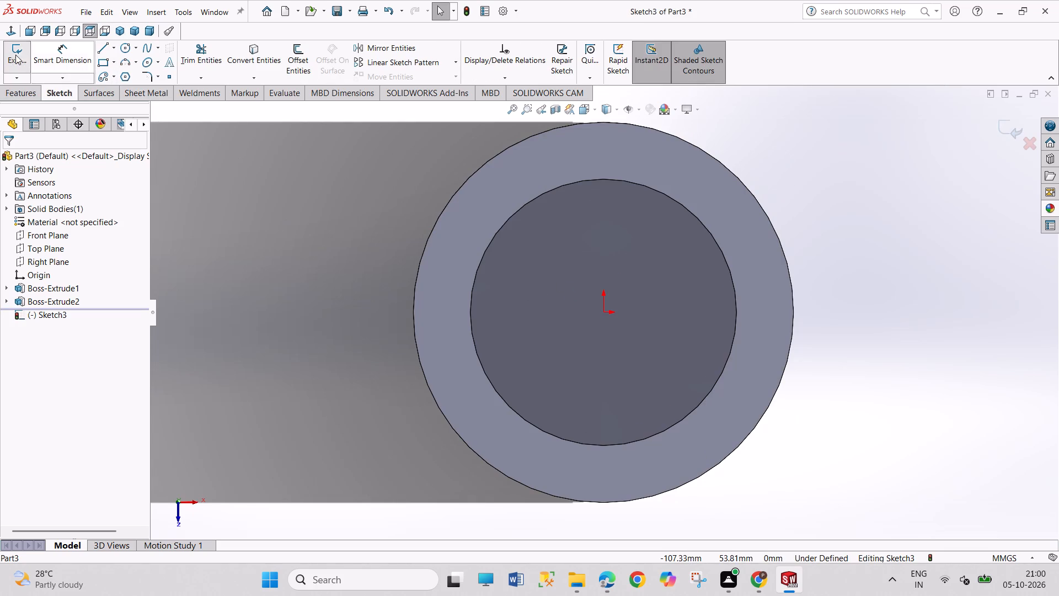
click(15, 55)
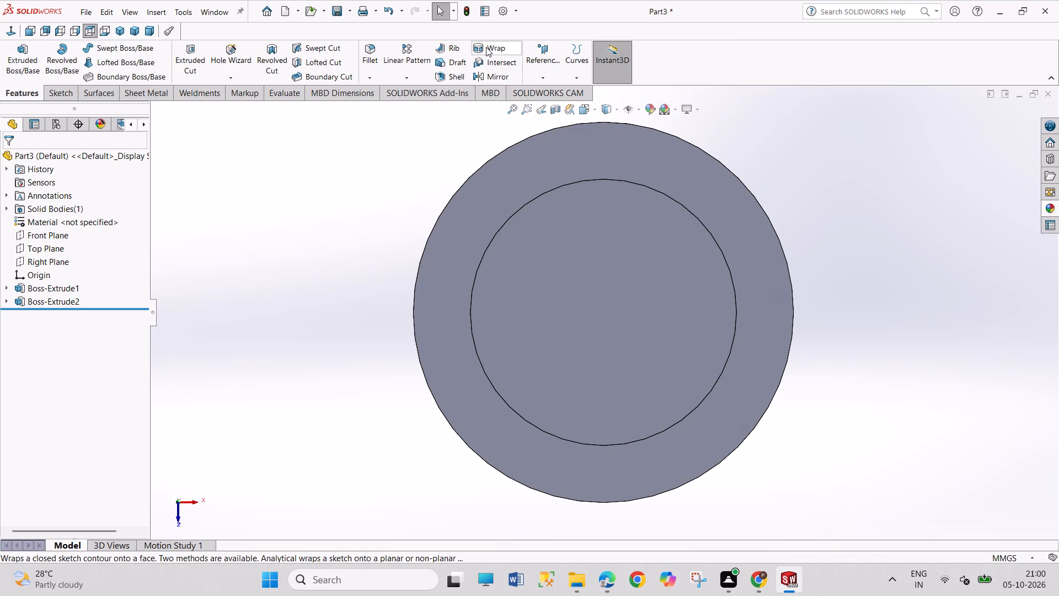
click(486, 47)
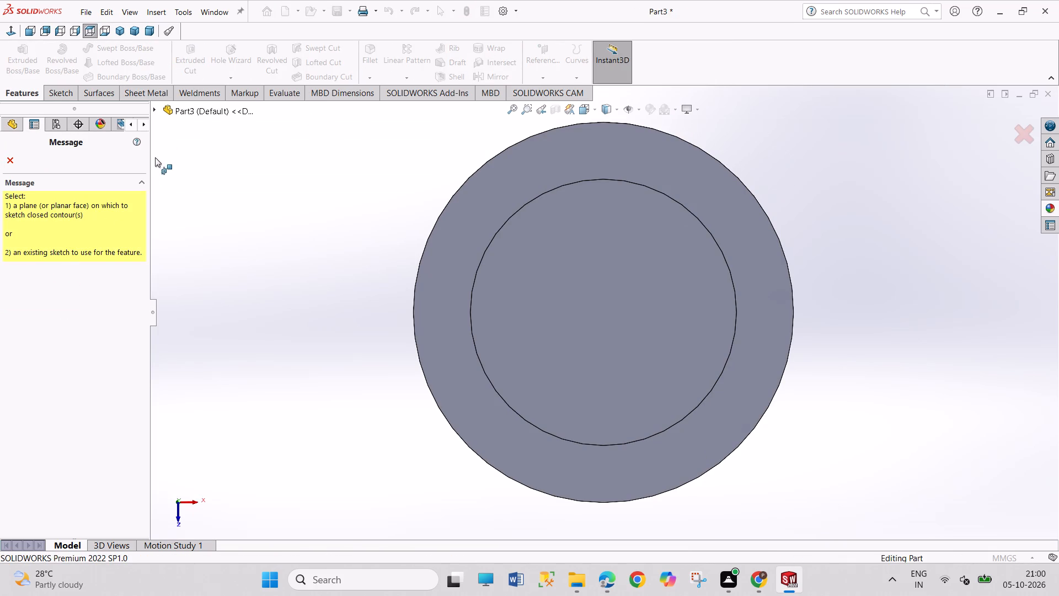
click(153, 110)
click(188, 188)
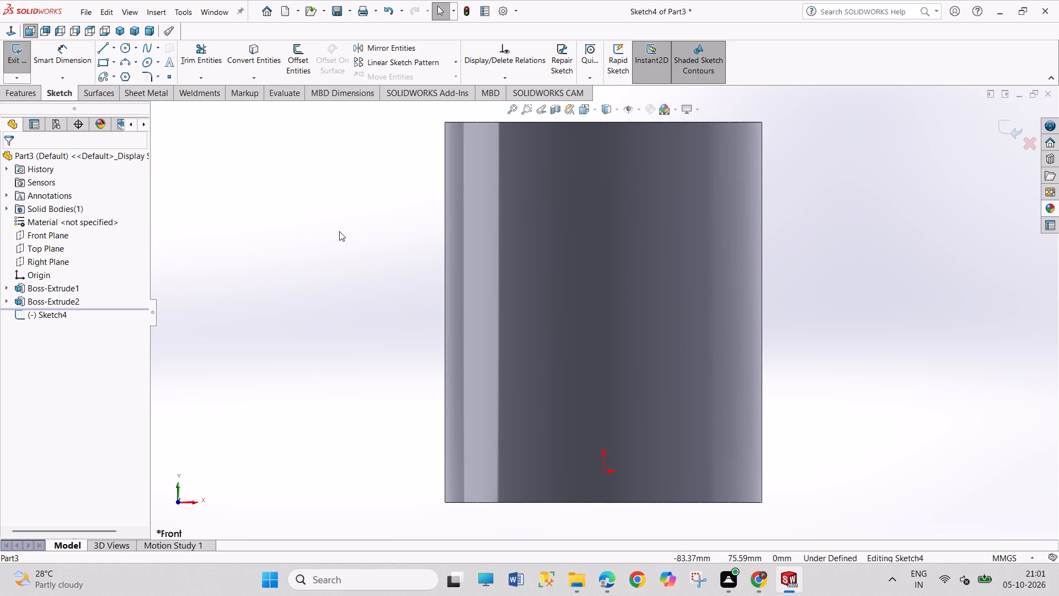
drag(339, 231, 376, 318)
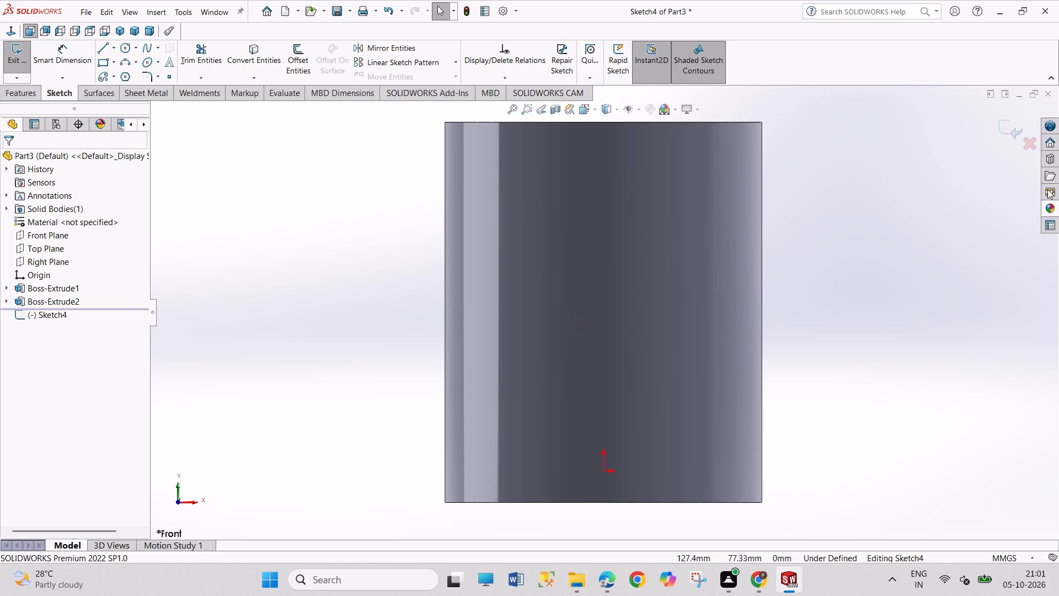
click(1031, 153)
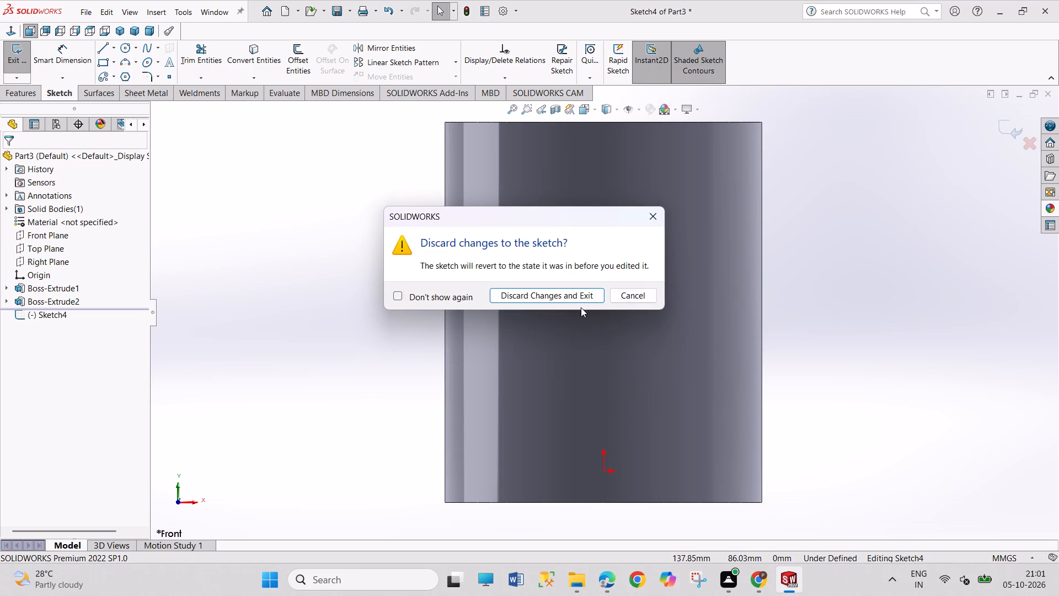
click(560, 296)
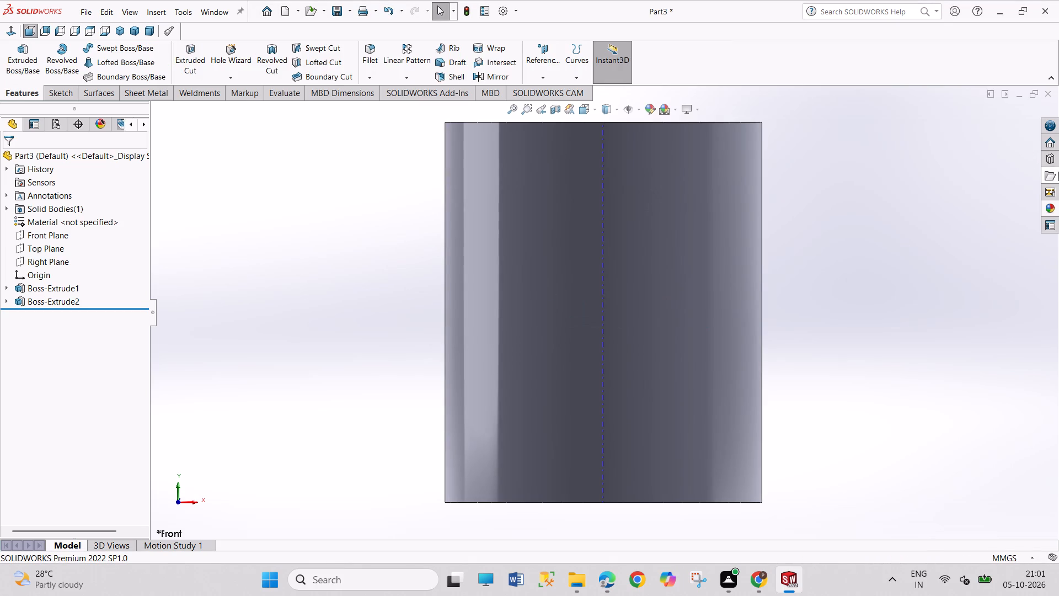
Close the hollow cylinder part without saving its changes.
click(1049, 98)
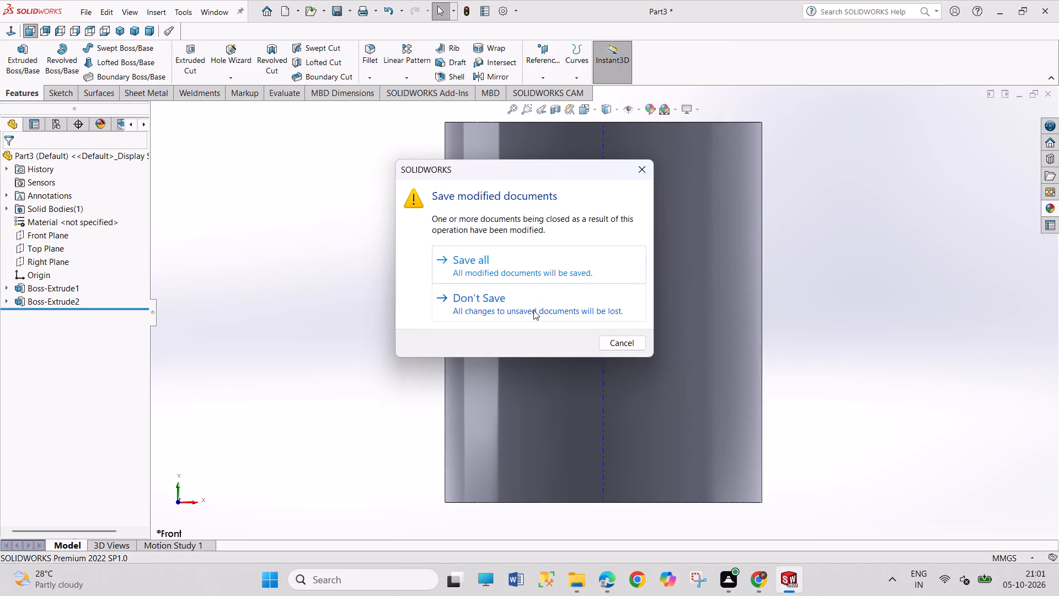
click(533, 310)
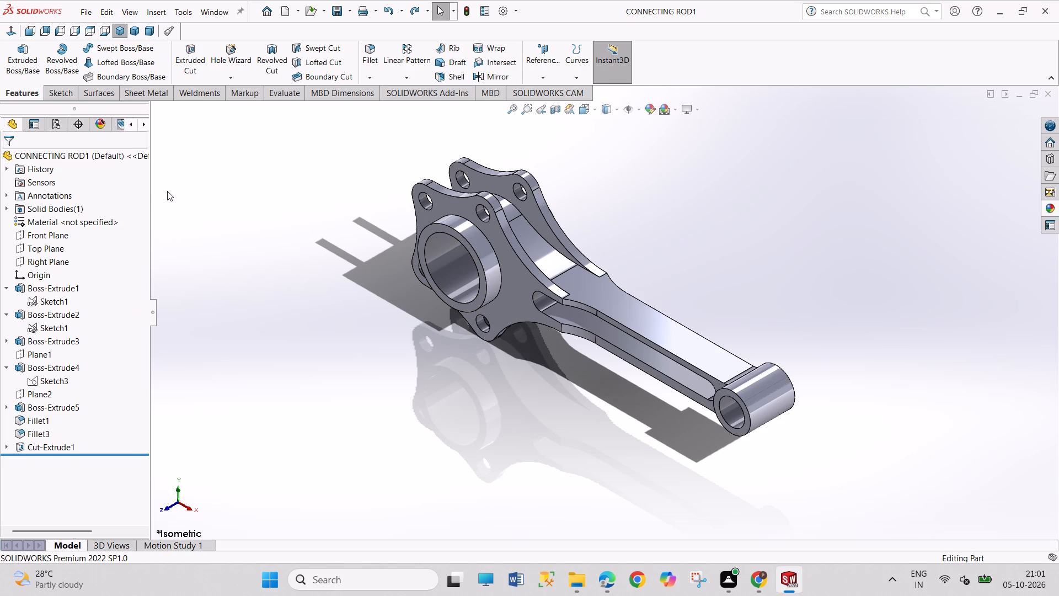
Create a new part document.
key(ctrl+n)
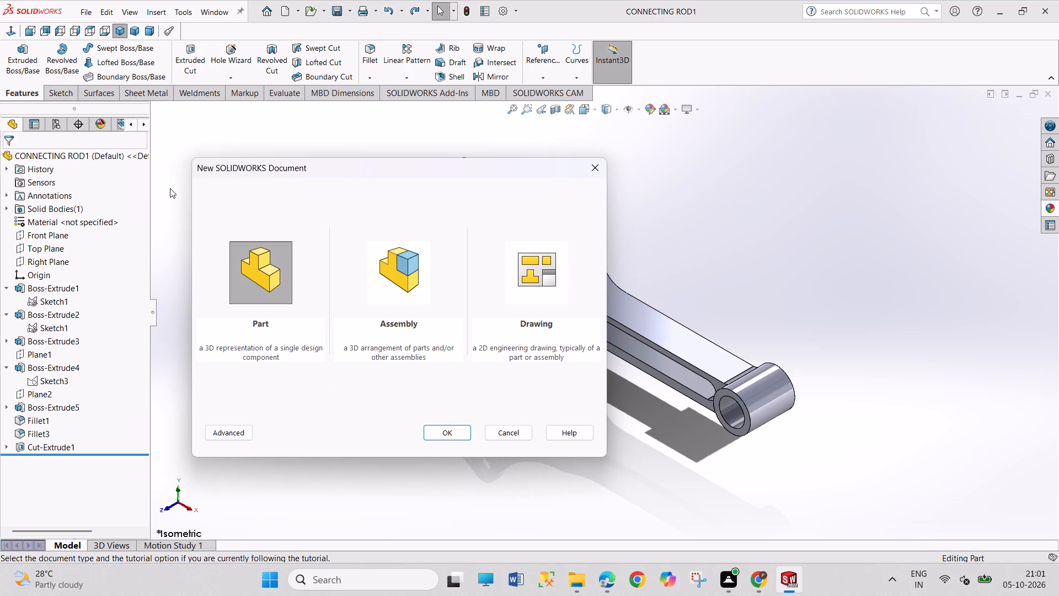
key(Return)
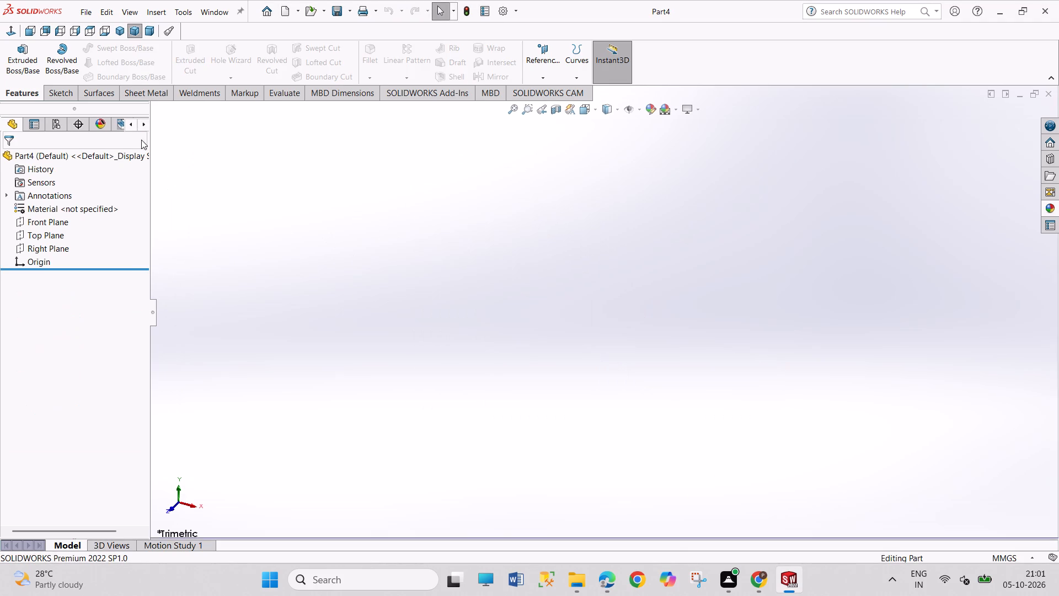
Sketch a horizontal straight slot on the Front Plane starting at the origin, about 84 mm between centres and 42 mm wide.
click(50, 227)
click(63, 214)
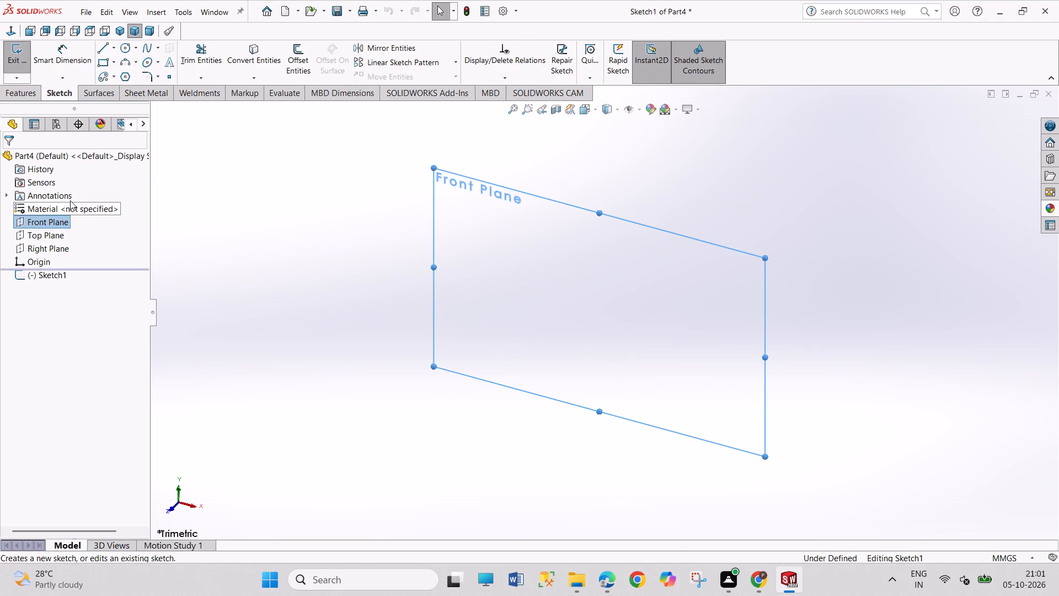
click(113, 76)
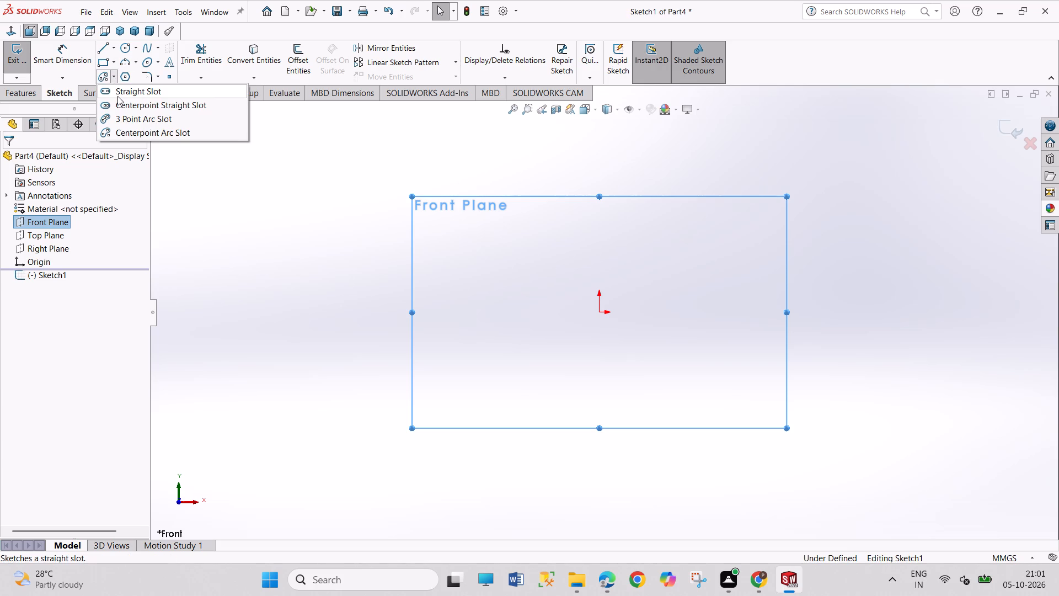
click(117, 96)
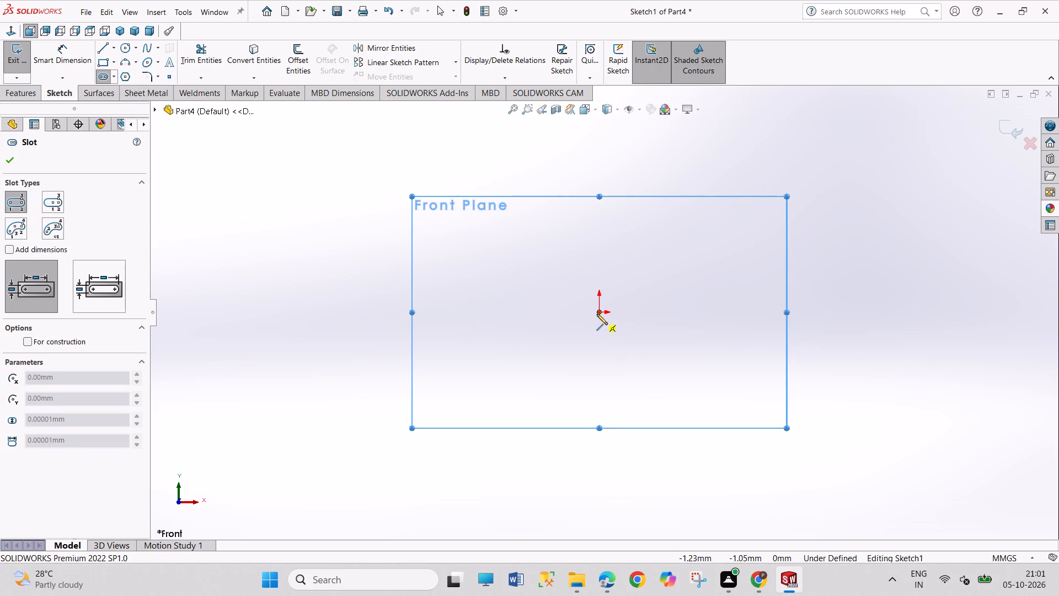
click(597, 313)
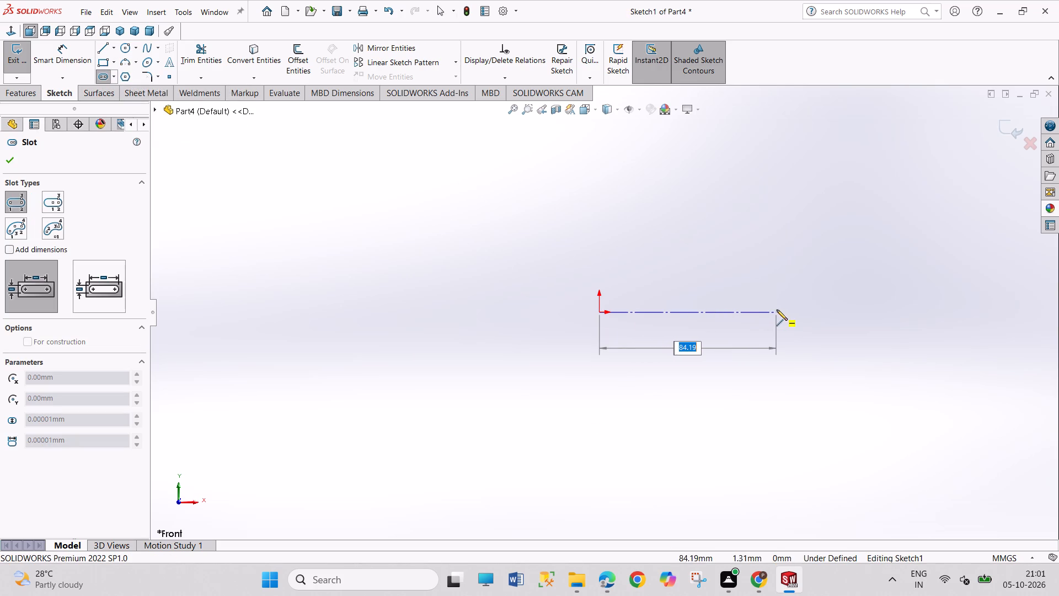
click(777, 310)
click(783, 268)
right_click(853, 242)
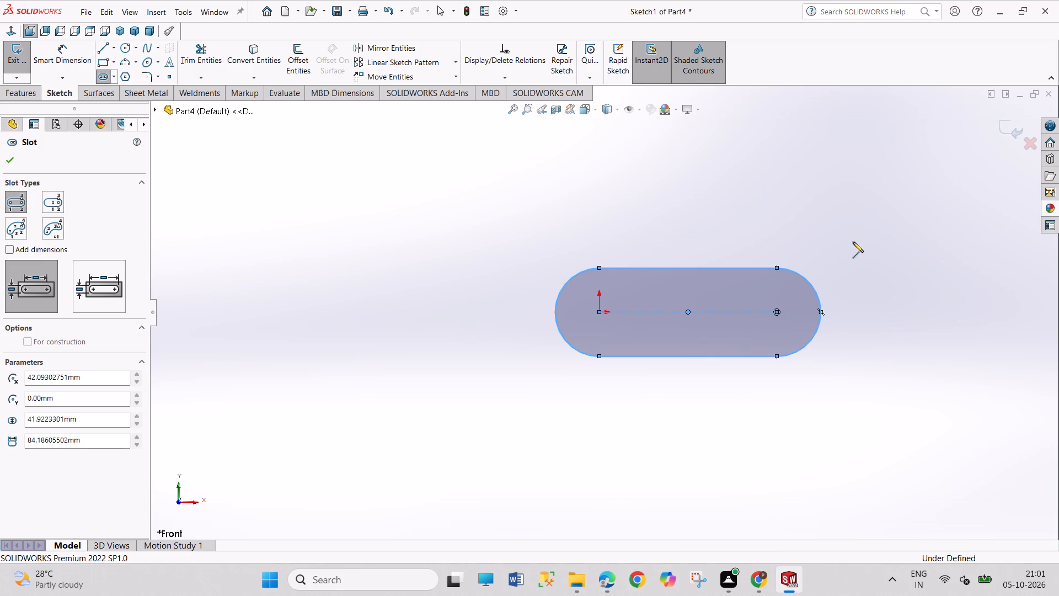
click(862, 248)
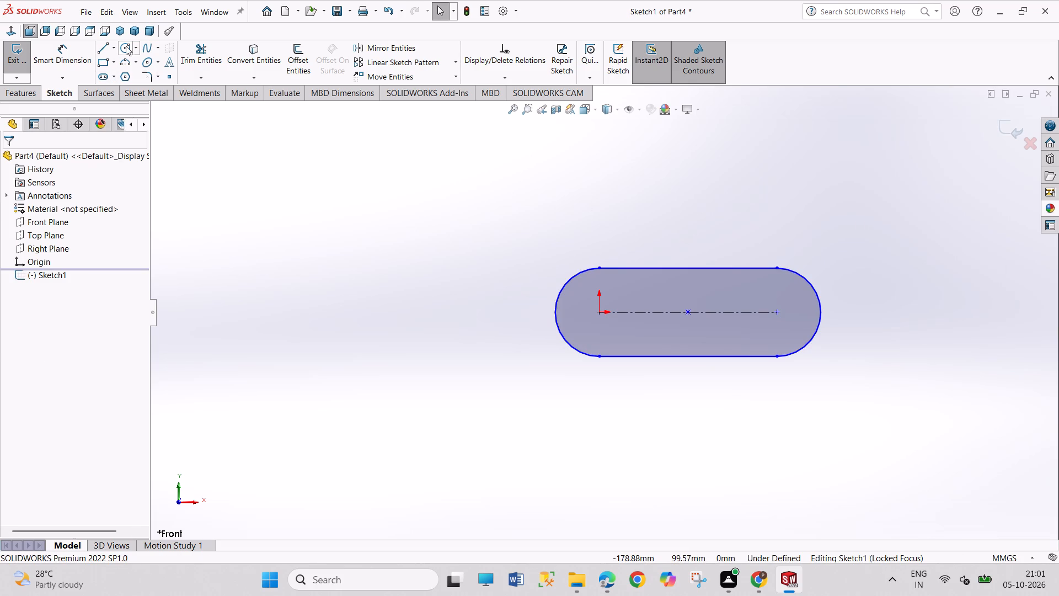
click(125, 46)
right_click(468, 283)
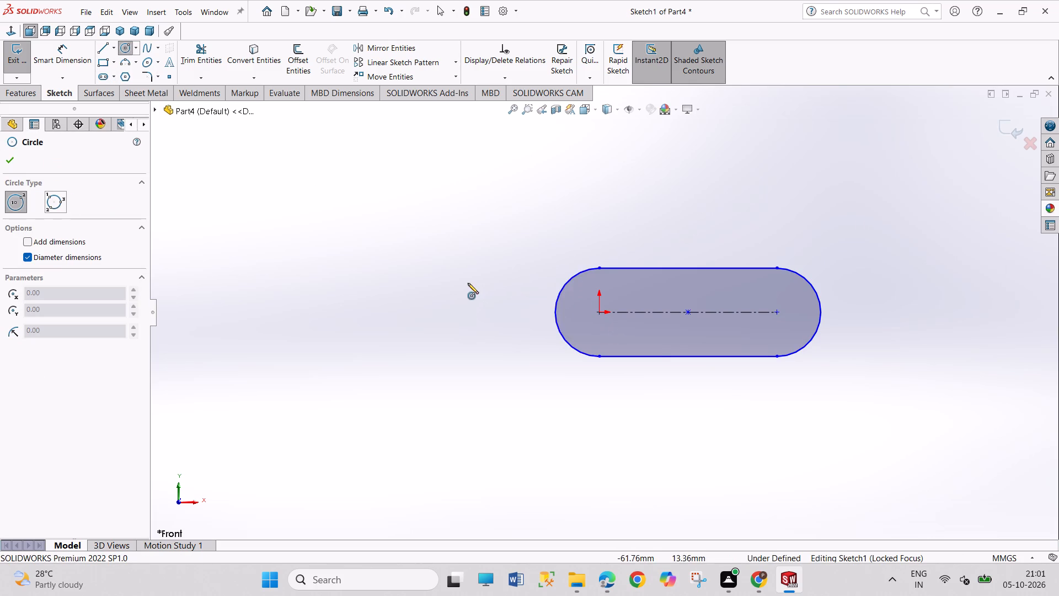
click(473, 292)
Dimension the slot's end radius as 20 mm and its centre-to-centre length as 80 mm.
right_drag(469, 318, 467, 236)
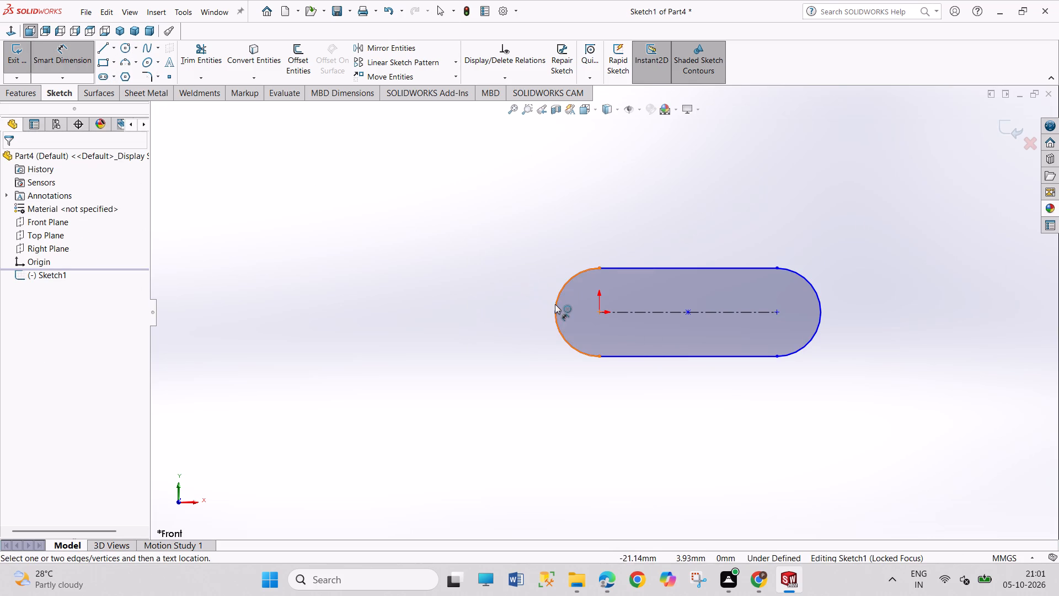
click(555, 304)
click(510, 291)
text(20)
key(Return)
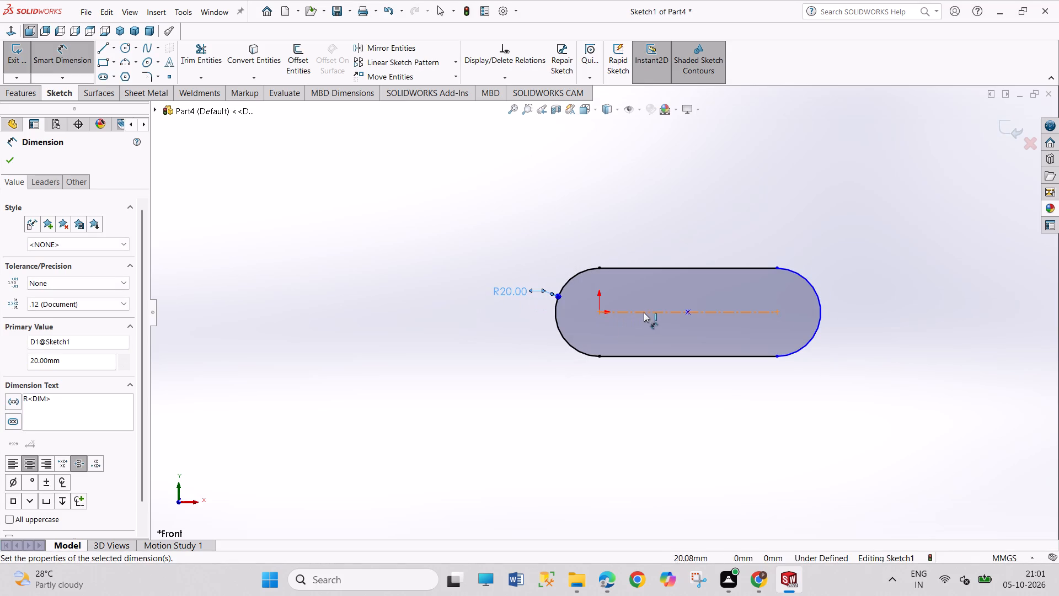
click(654, 311)
click(668, 244)
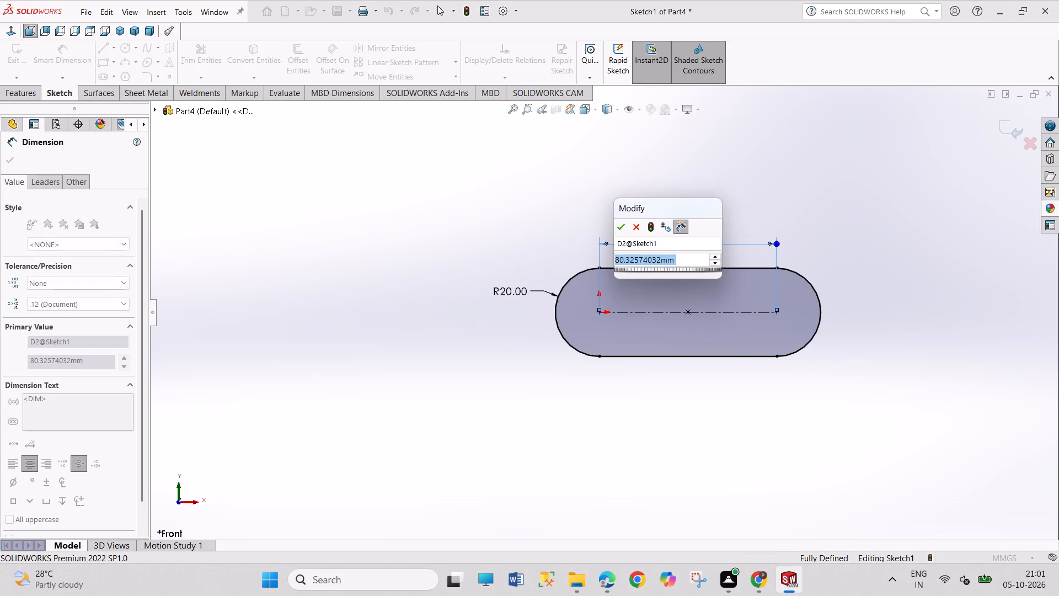
text(80)
key(Return)
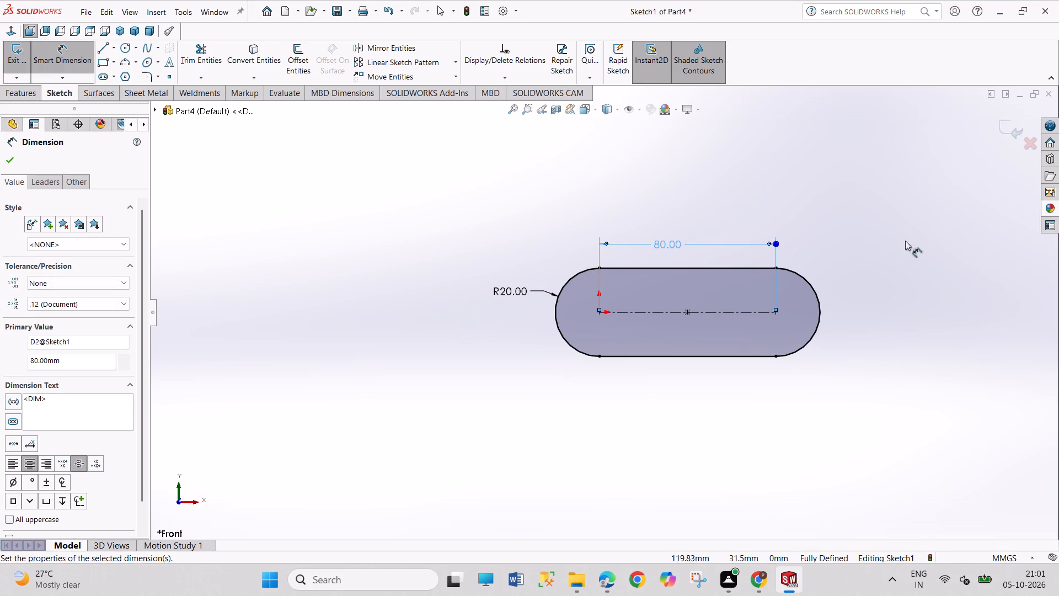
right_click(950, 236)
click(960, 271)
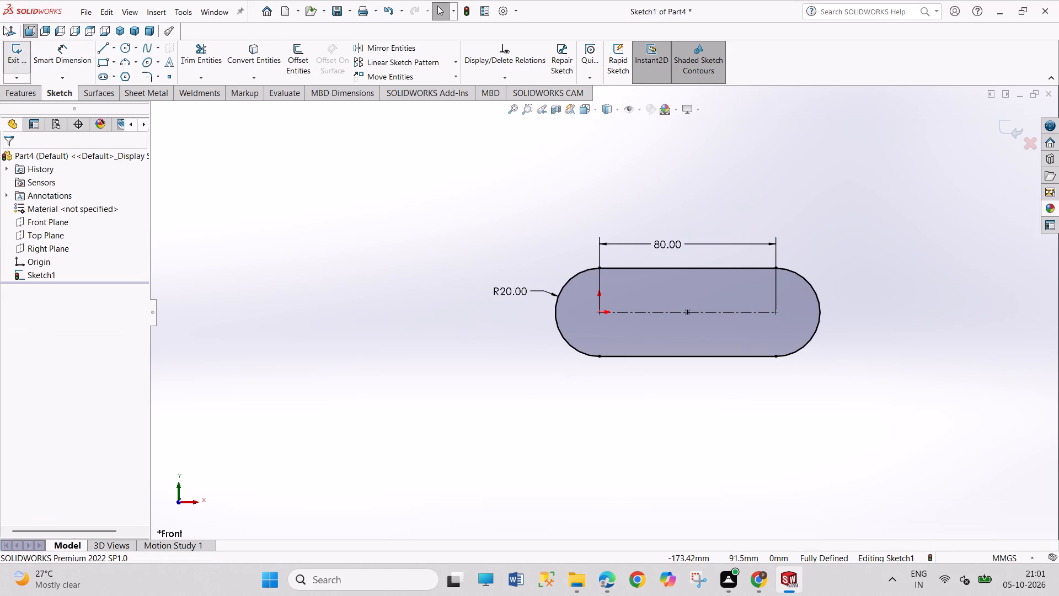
Extrude the slot profile 10 mm as a blind boss.
click(19, 54)
click(19, 54)
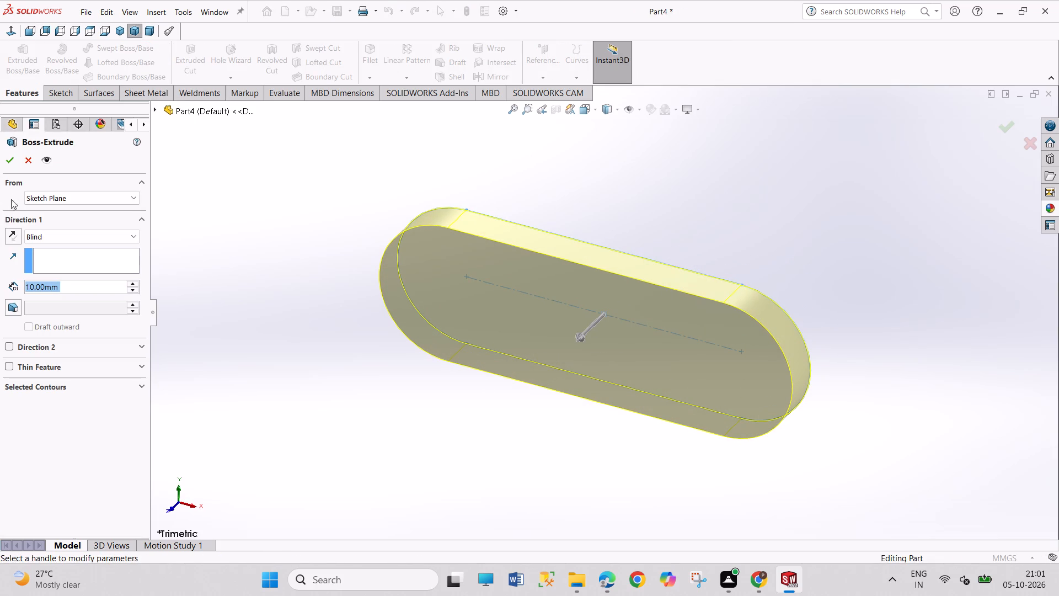
click(10, 164)
Sketch a 15 mm diameter circle on the slot body's front face, centred on the origin.
click(482, 322)
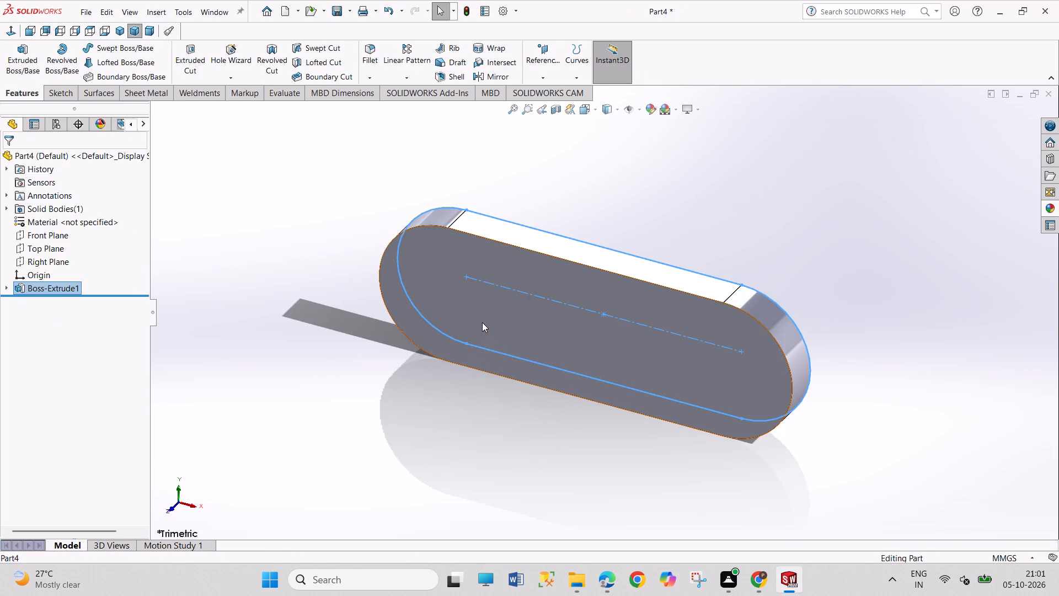
click(528, 292)
drag(322, 368, 351, 448)
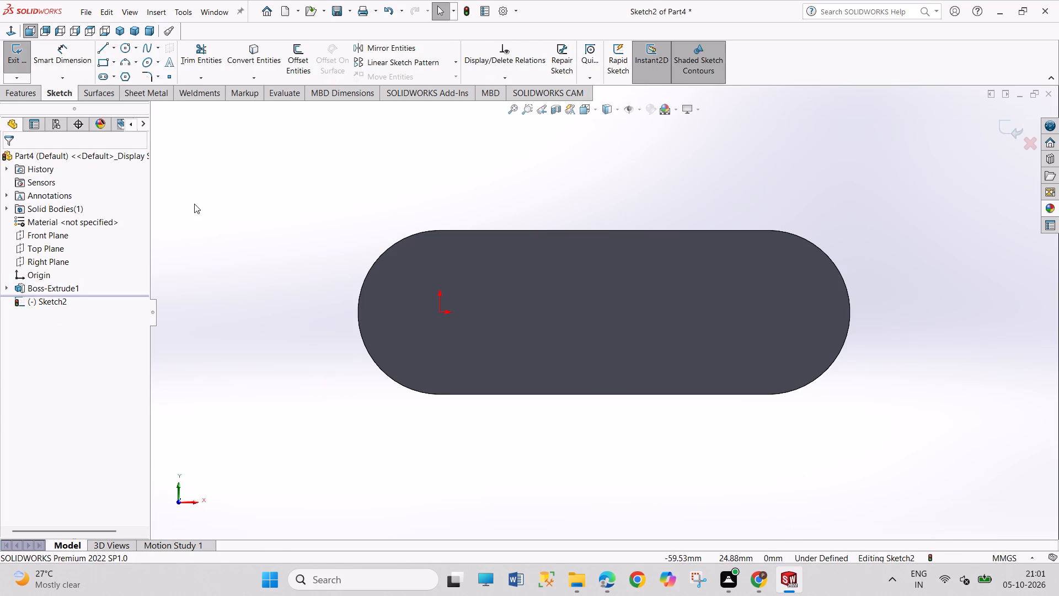
click(123, 51)
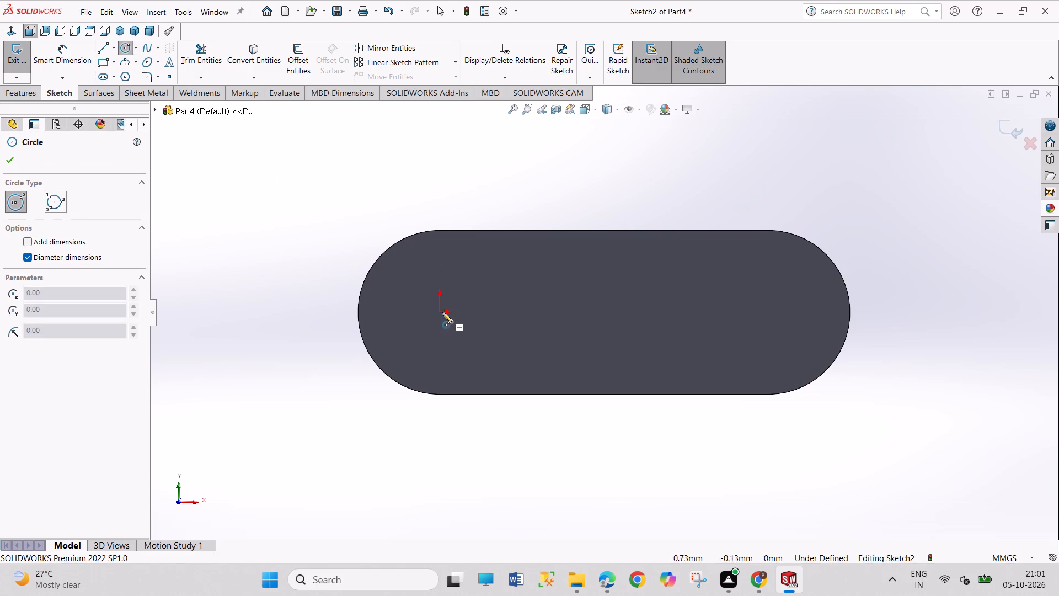
click(442, 312)
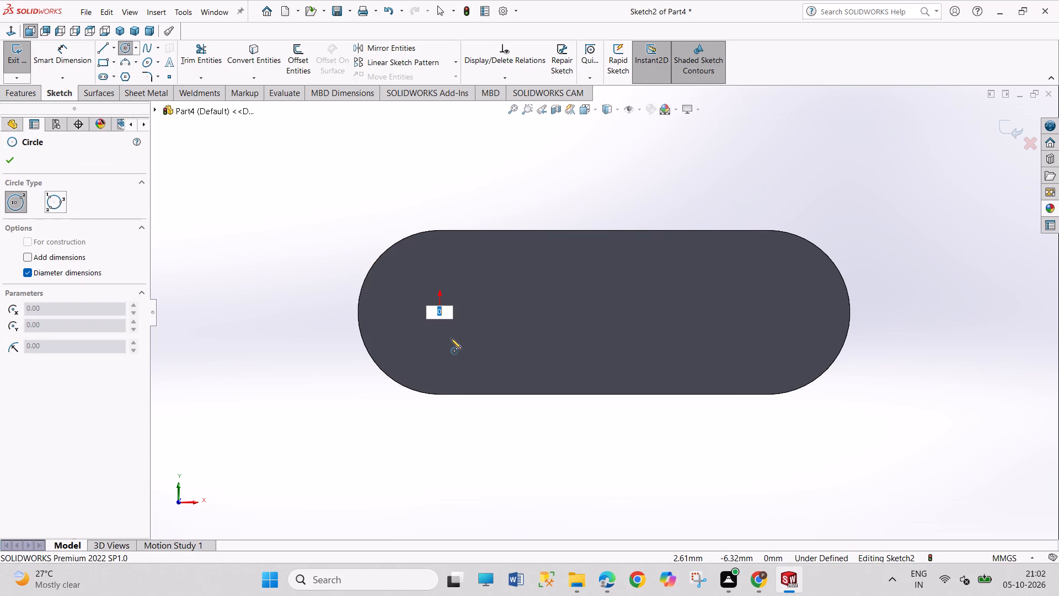
text(15)
key(Return)
Dimension the circle's diameter as 30 mm.
right_drag(343, 435, 312, 291)
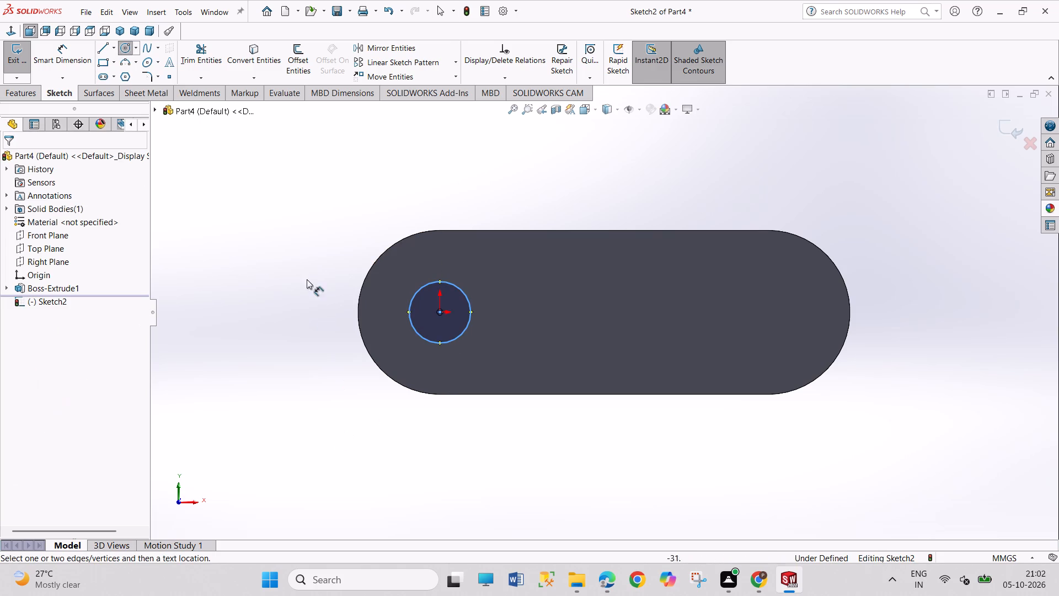
click(446, 285)
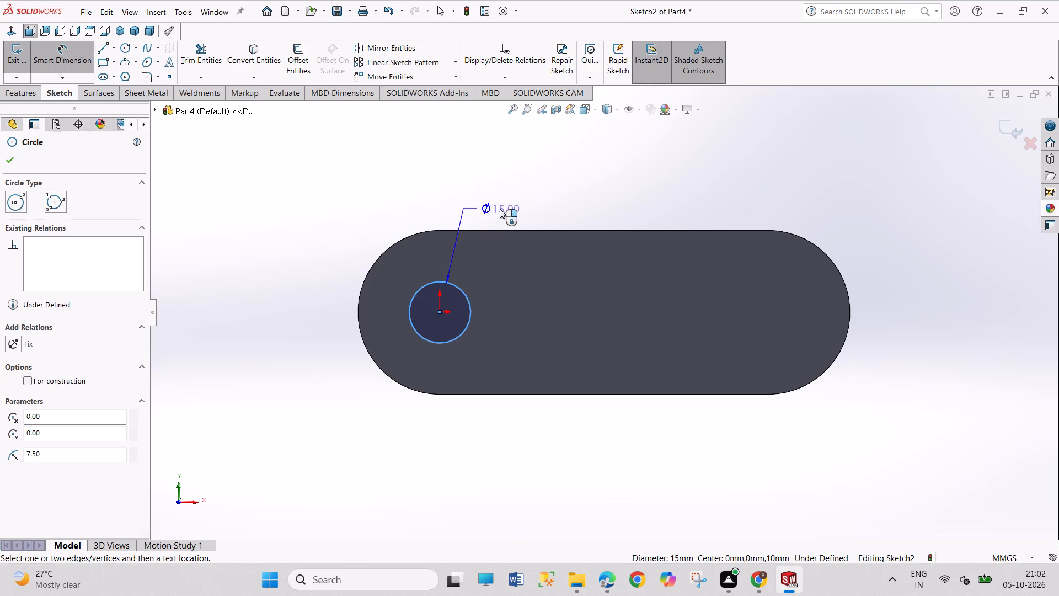
click(500, 209)
text(30)
key(Return)
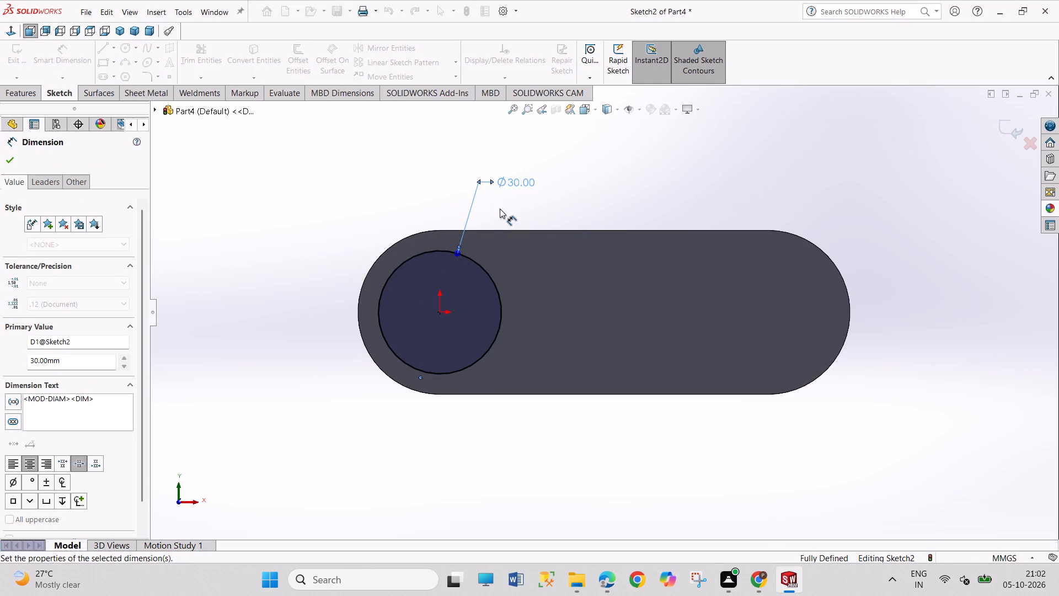
right_click(242, 365)
click(252, 404)
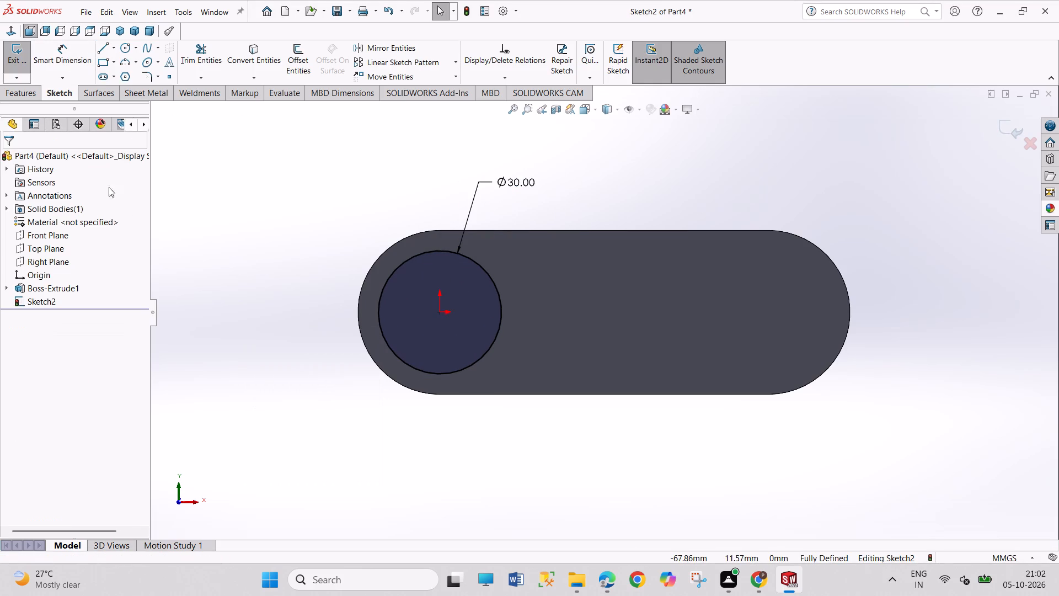
Extrude the 30 mm circle 10 mm as a blind boss merged with the slot body.
click(25, 60)
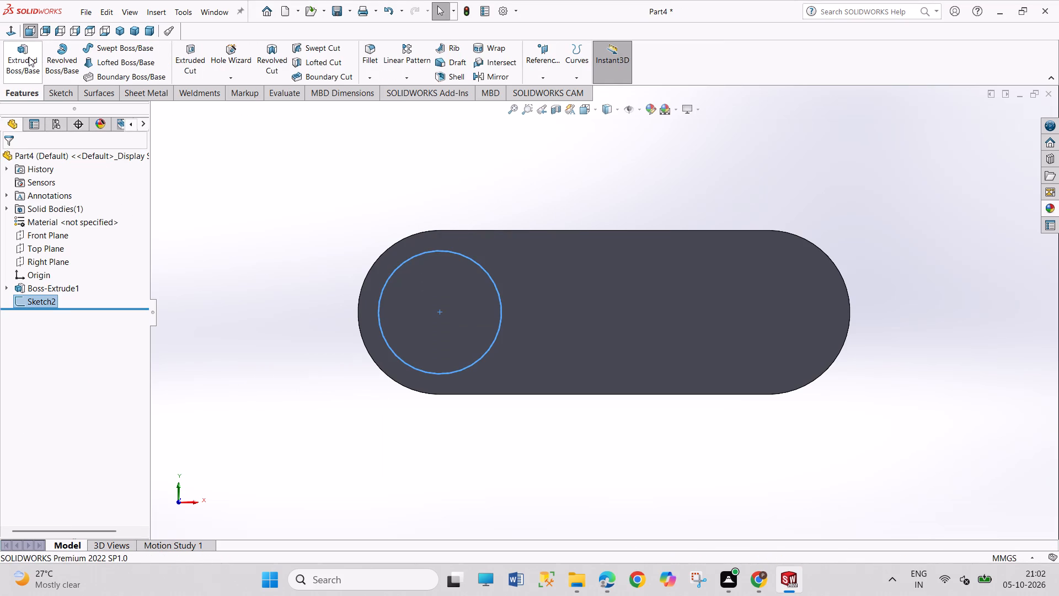
click(29, 57)
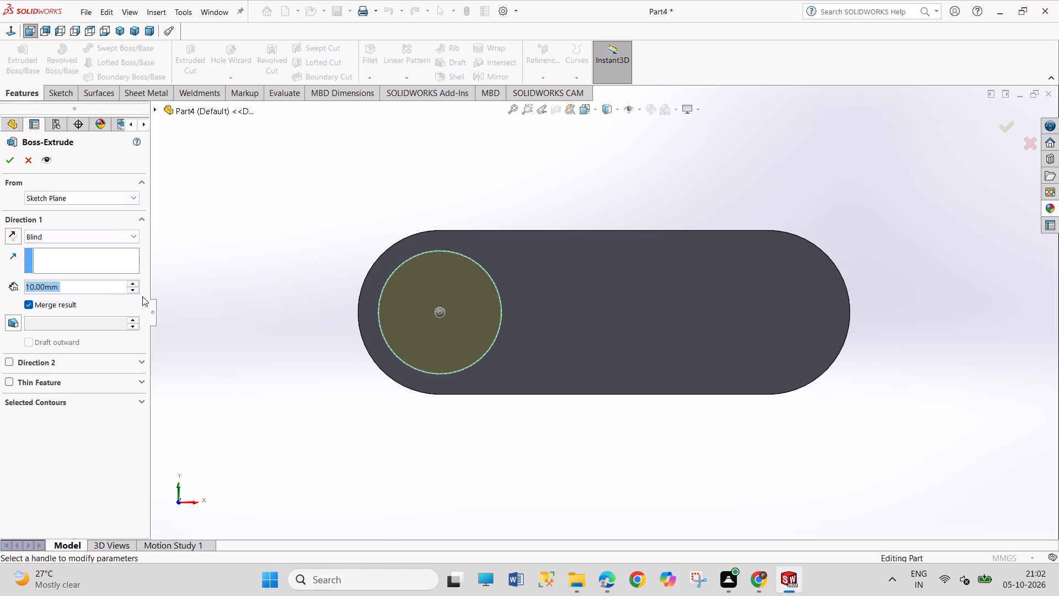
click(8, 158)
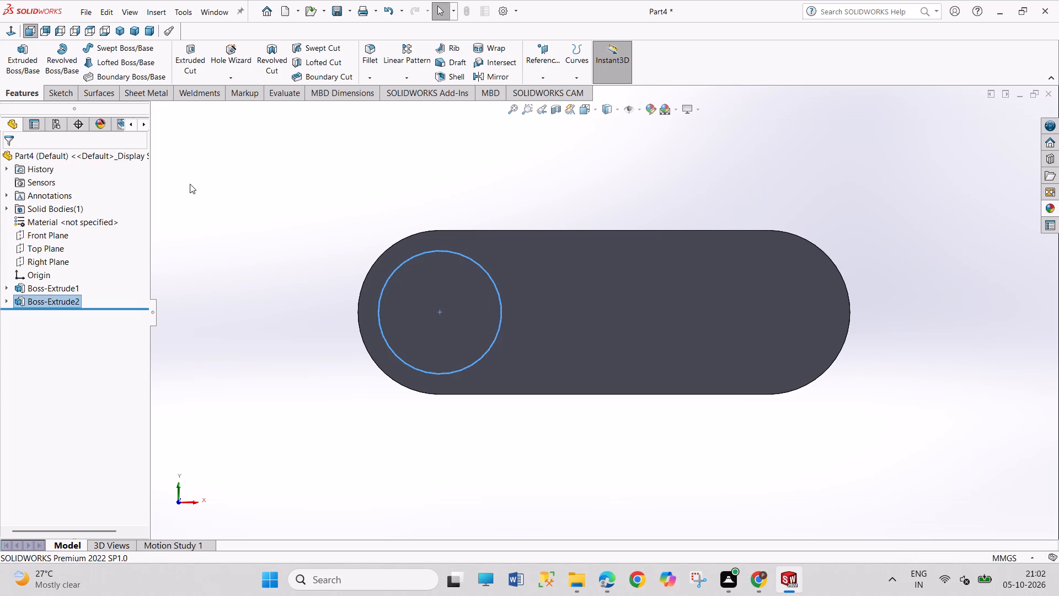
drag(190, 184, 225, 262)
Save the part as 1.1 in the spring-loaded assembly folder.
key(ctrl+s)
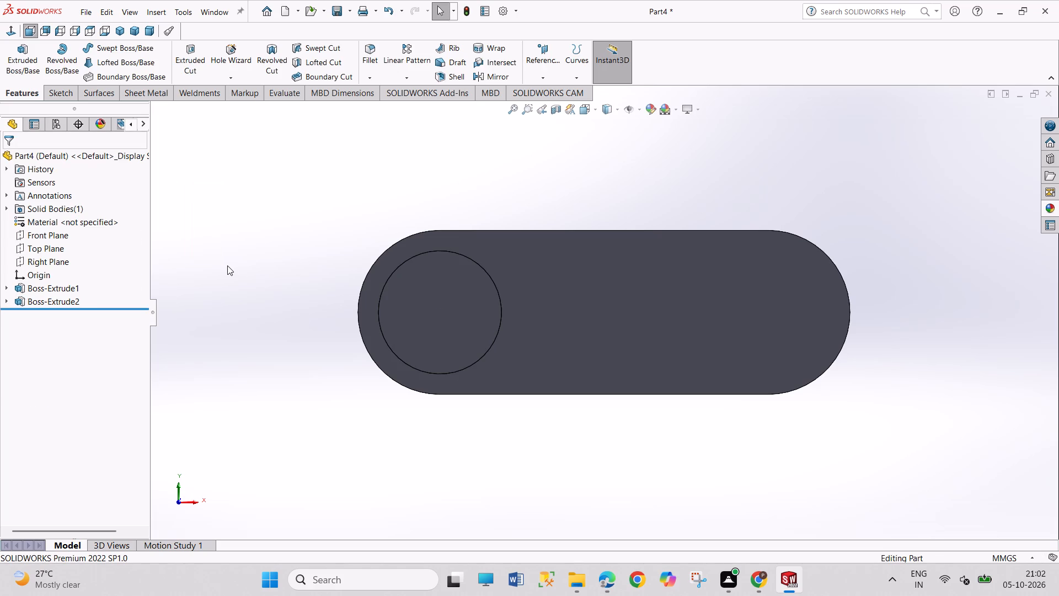
text(111)
key(BackSpace)
key(BackSpace)
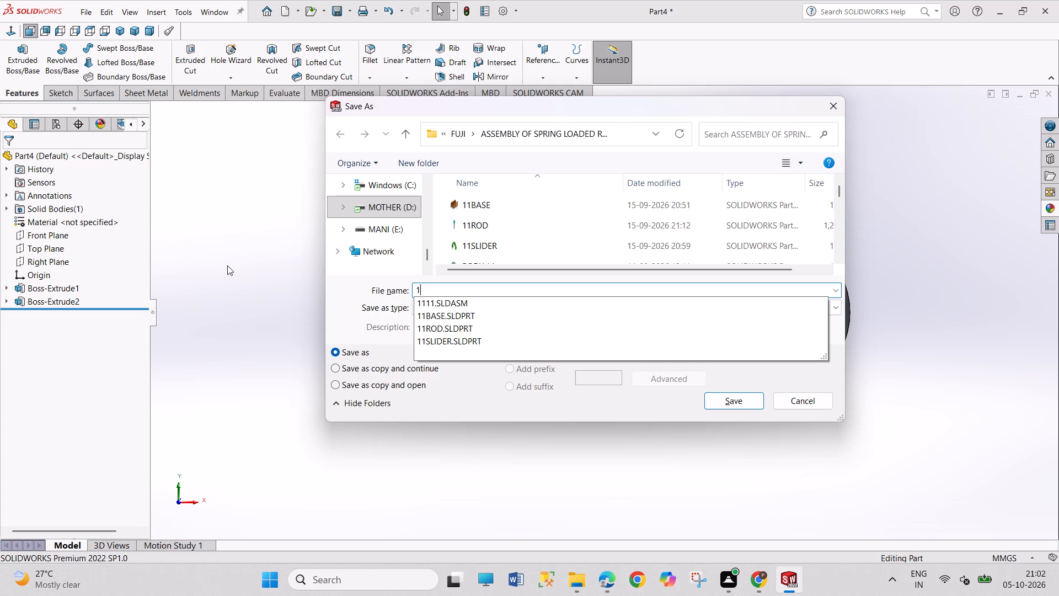
text(.1)
key(Return)
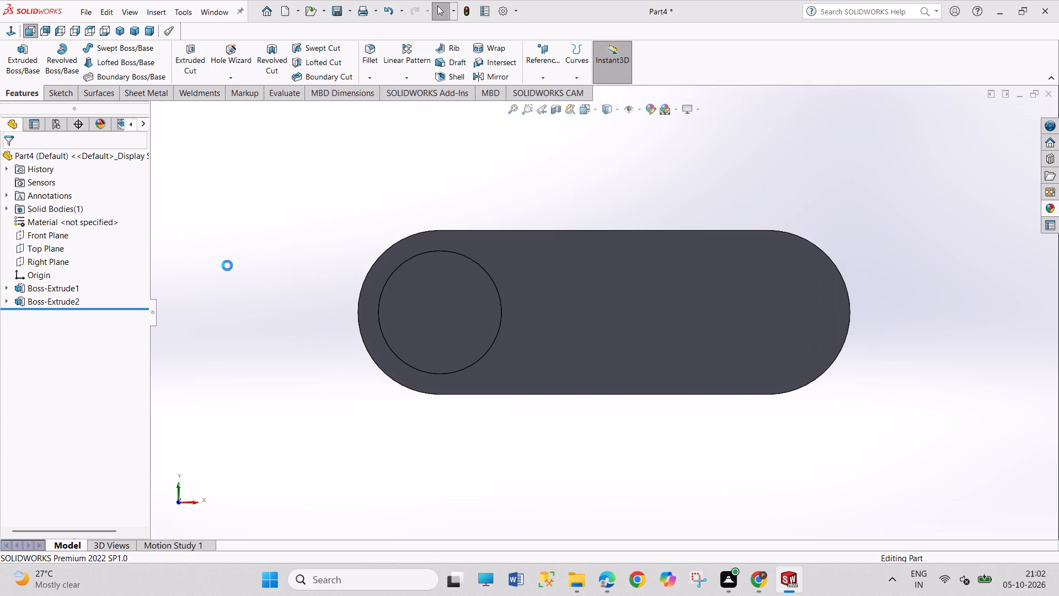
drag(245, 209, 277, 291)
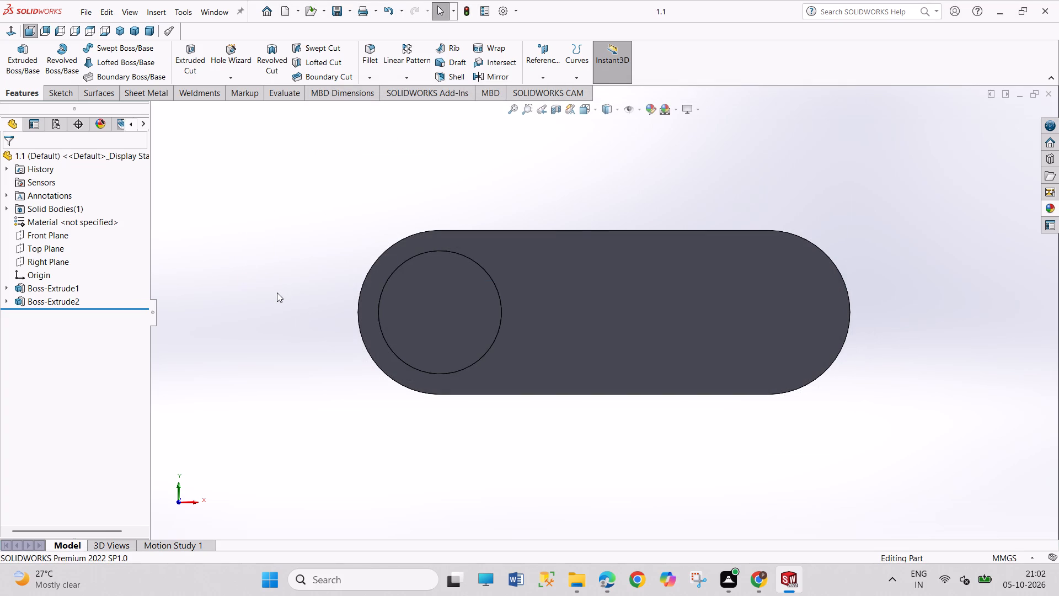
Create a new part document.
key(ctrl+n)
click(455, 434)
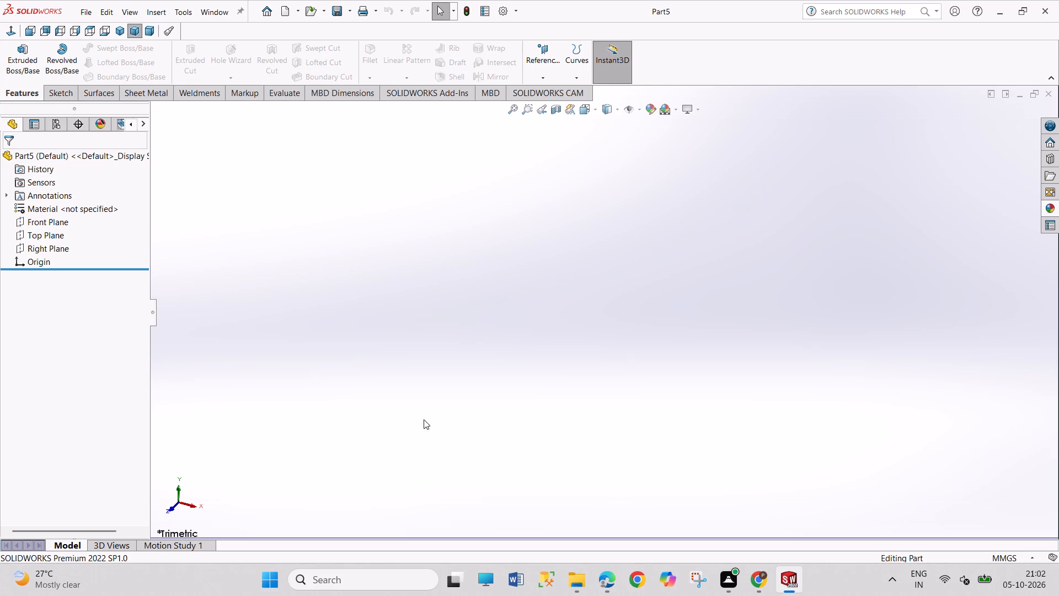
Sketch a horizontal straight slot on the Front Plane starting at the origin, about 103 mm between centres.
click(58, 223)
click(68, 212)
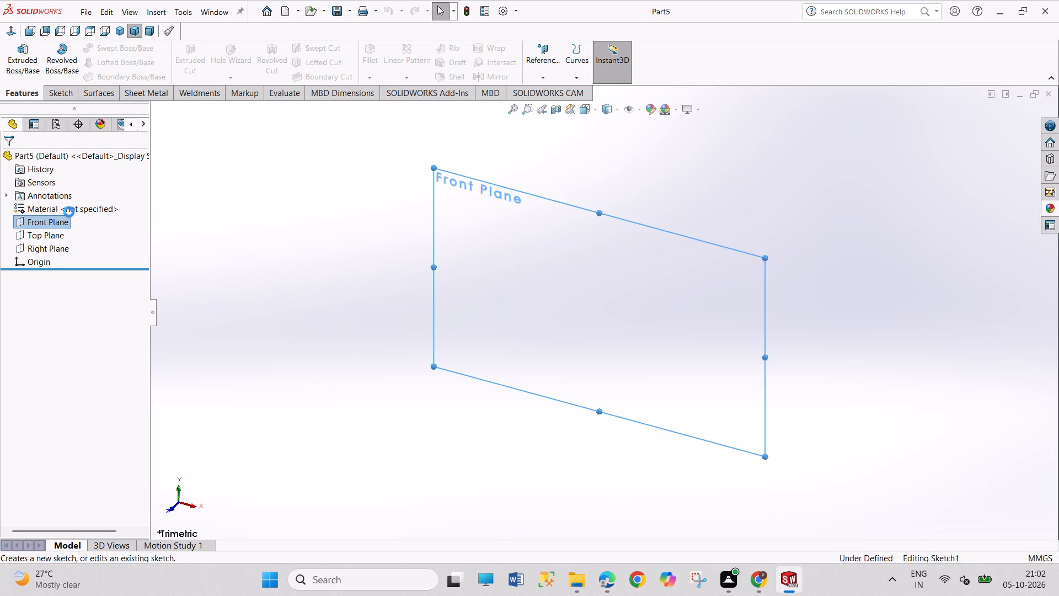
drag(233, 291, 297, 395)
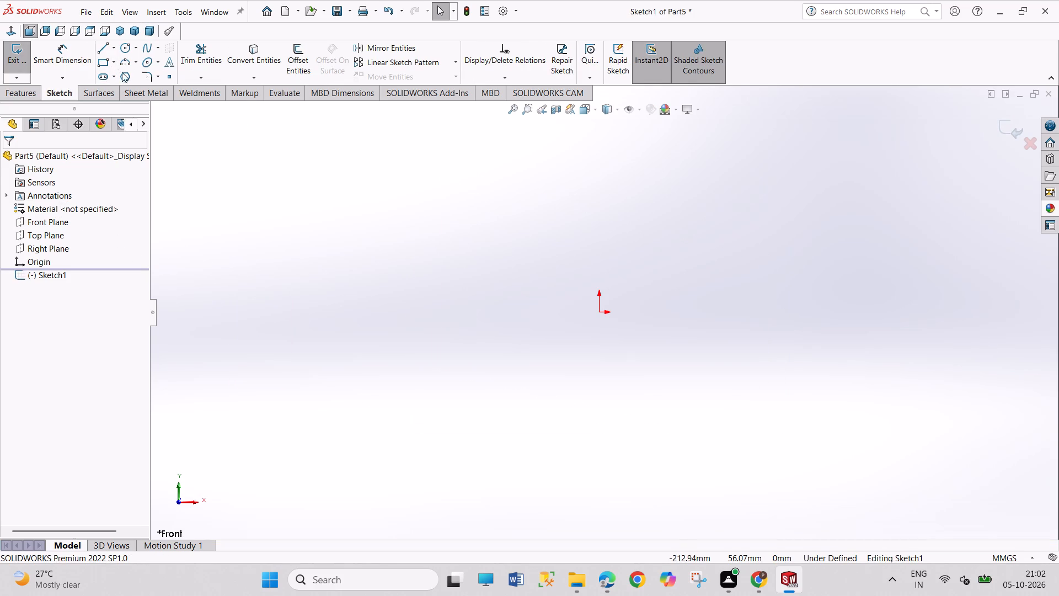
click(105, 77)
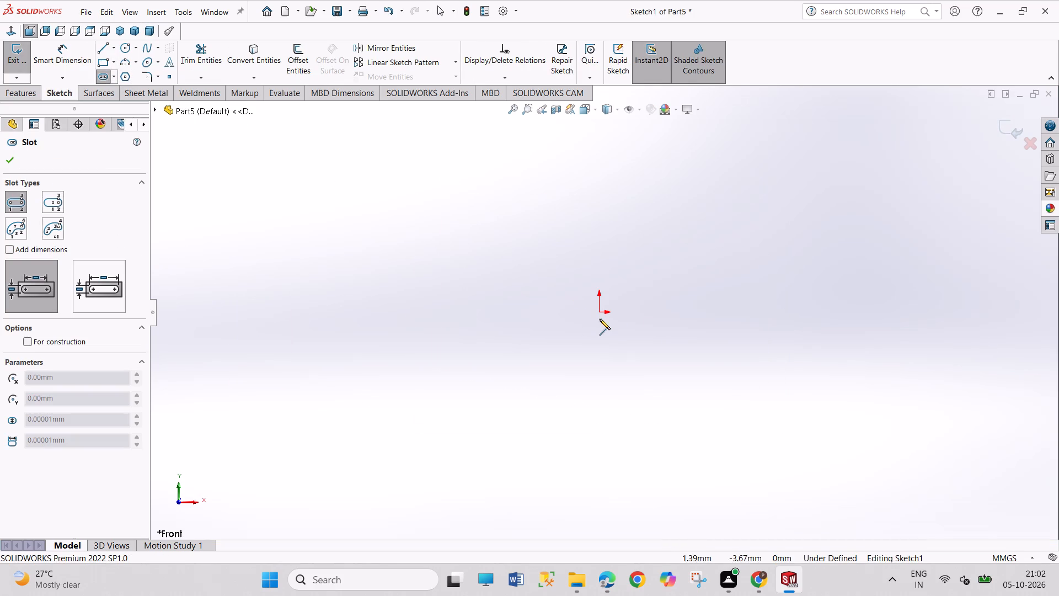
click(597, 312)
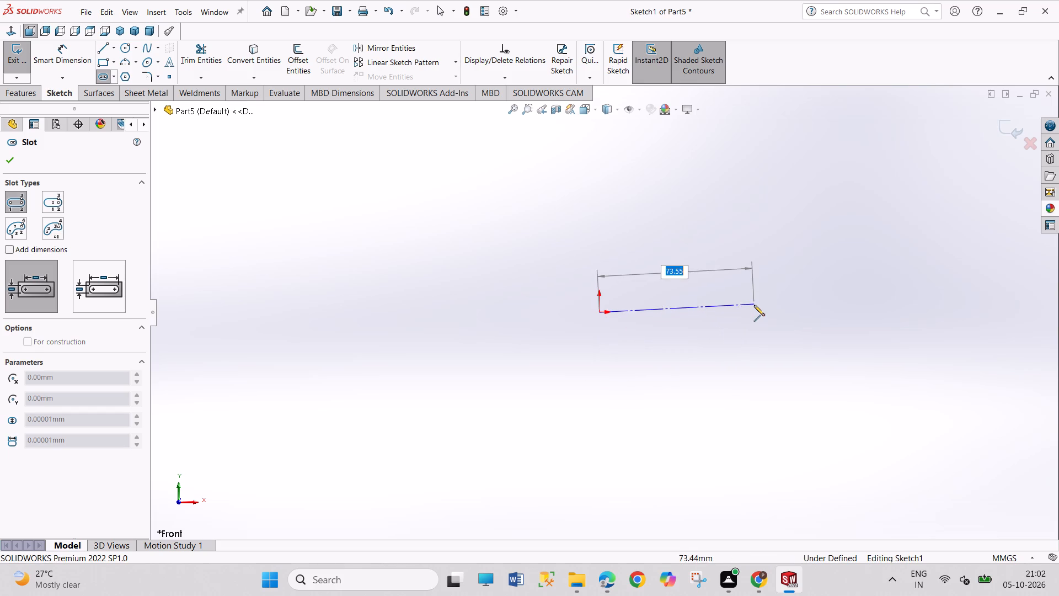
click(816, 313)
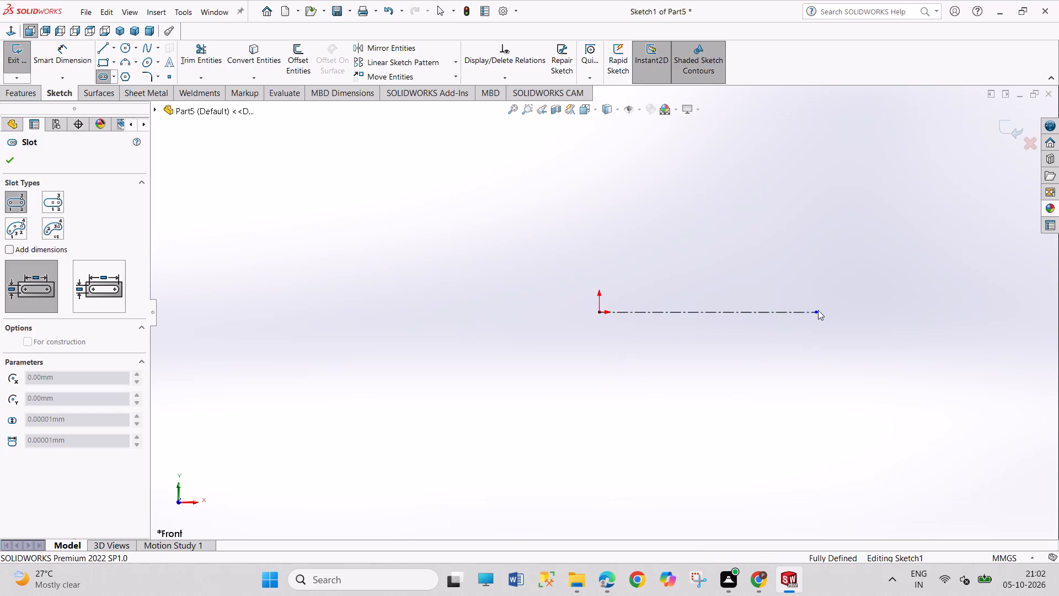
click(825, 267)
right_click(901, 315)
click(910, 322)
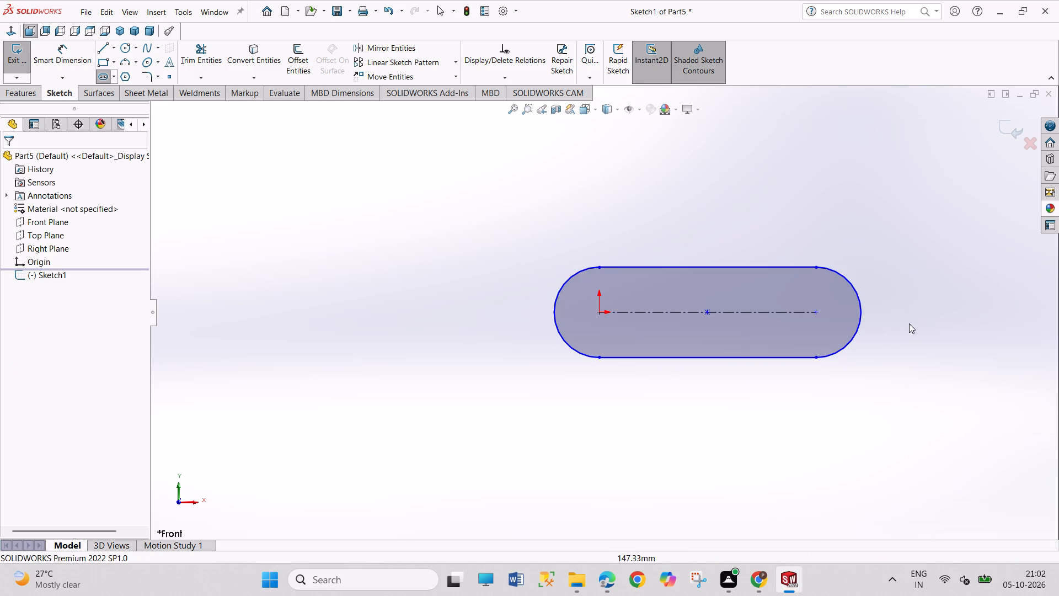
Dimension the slot's centre-to-centre length as 80 mm and its end radius as 20 mm.
right_drag(910, 350, 901, 245)
click(789, 310)
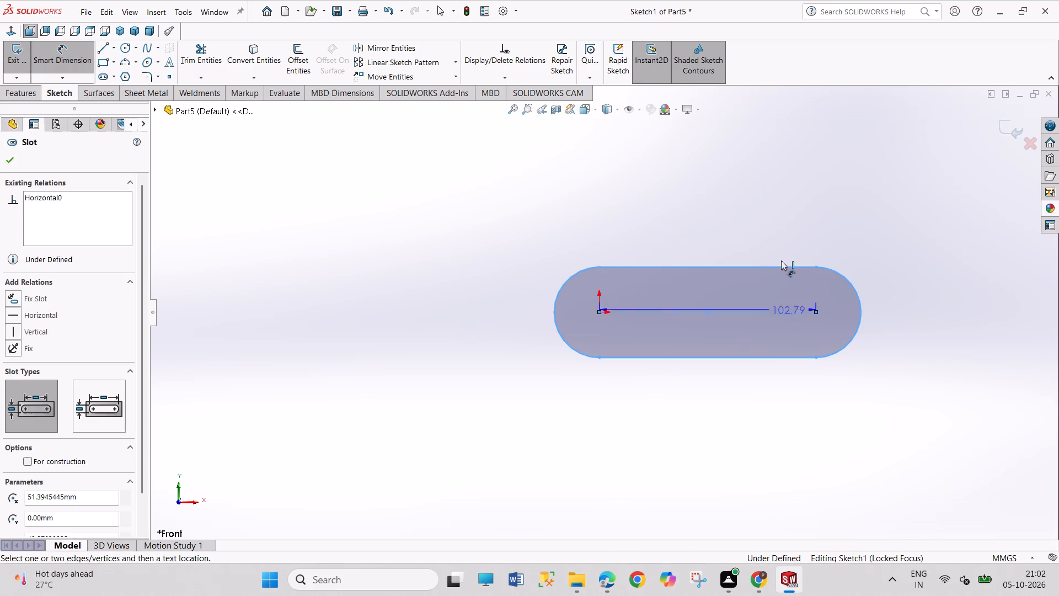
click(777, 239)
text(80)
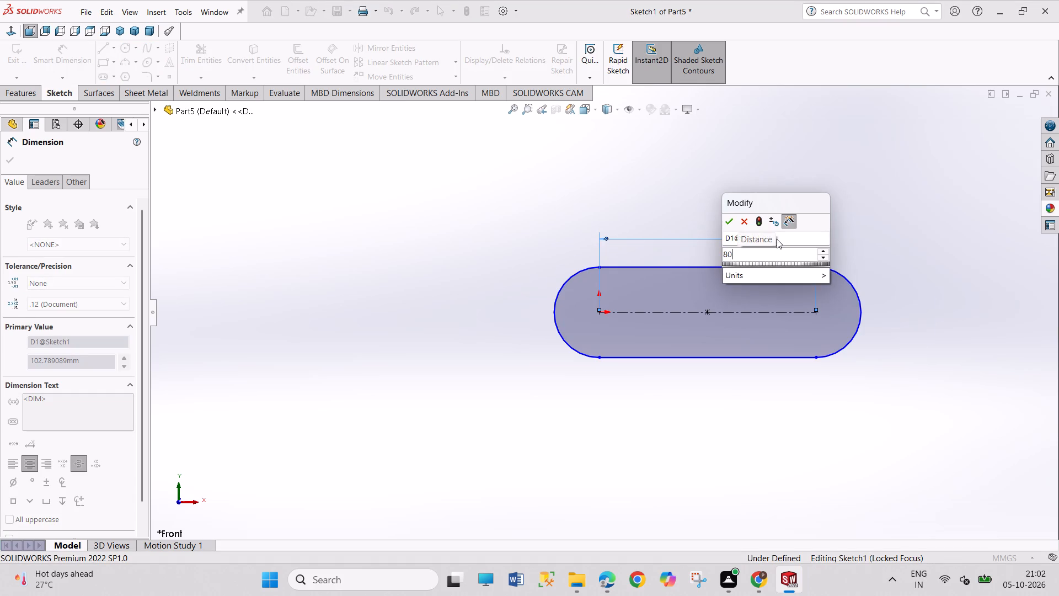
key(Return)
click(554, 313)
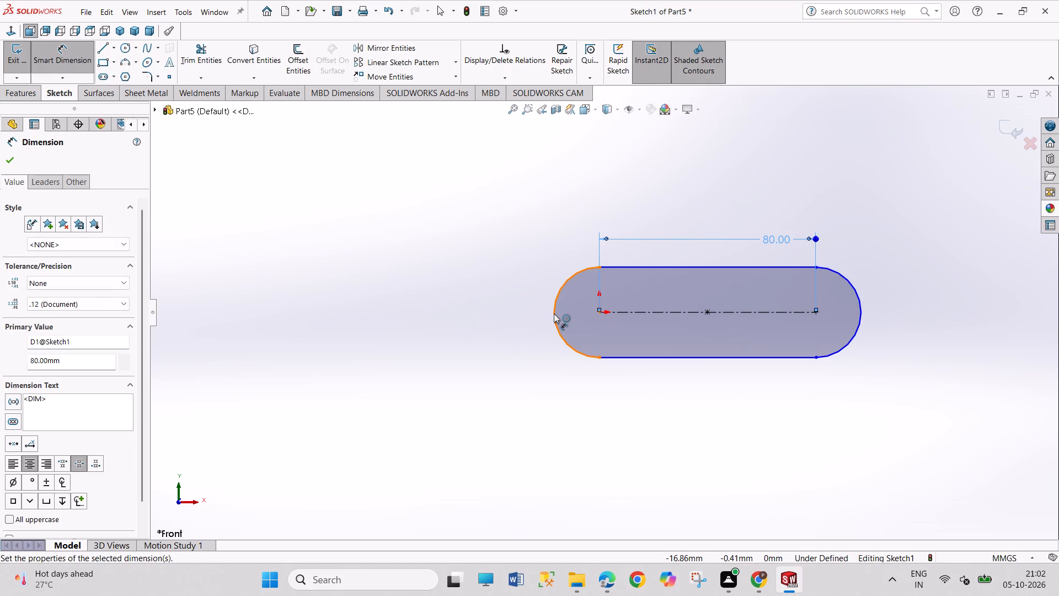
click(502, 290)
text(20)
key(Return)
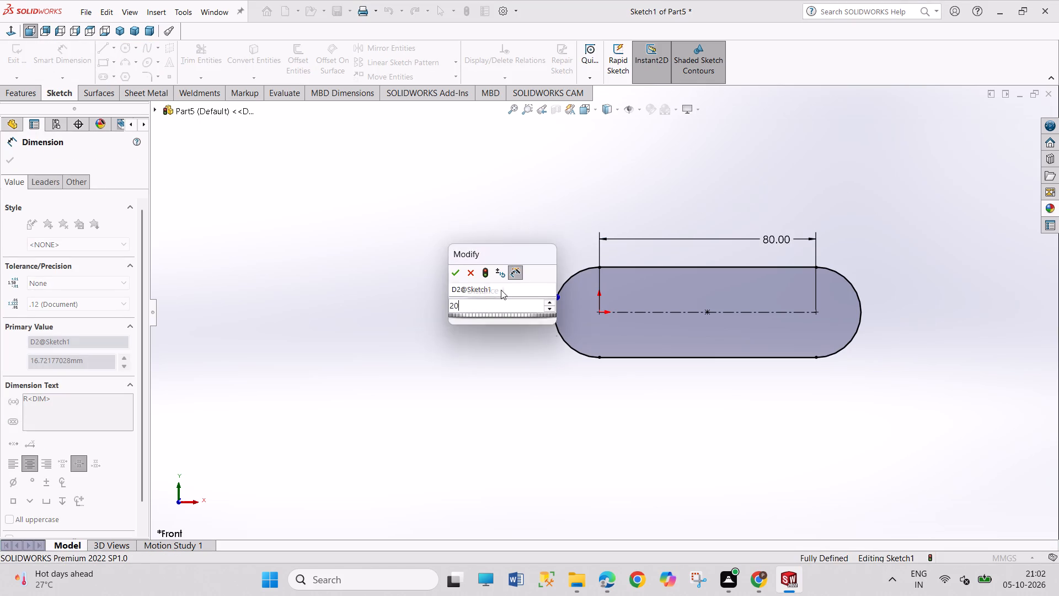
right_click(517, 393)
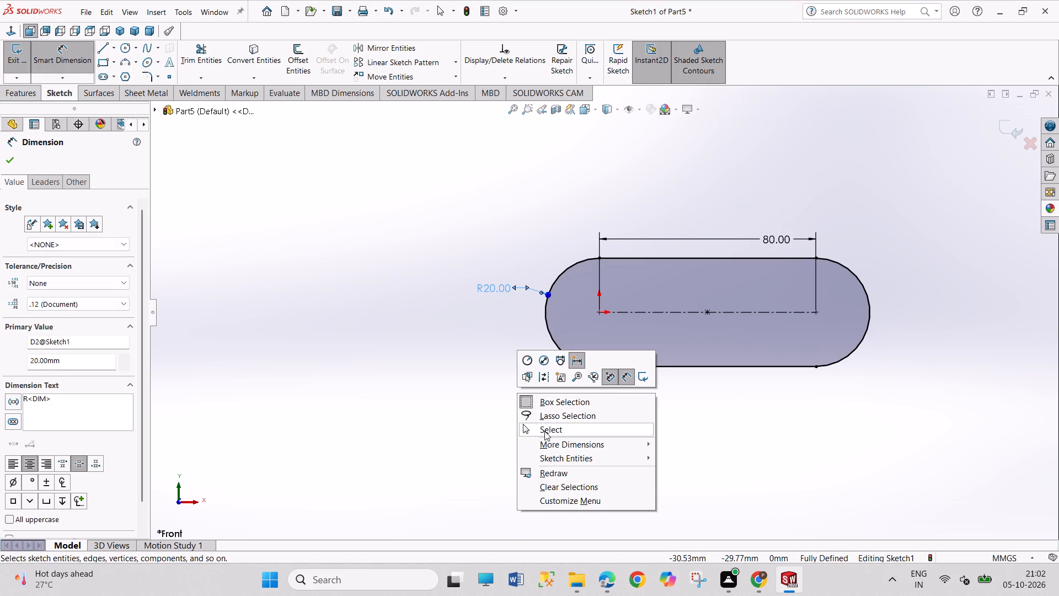
click(544, 431)
Sketch a 30 mm diameter circle centred on the origin inside the slot and exit the sketch.
click(125, 46)
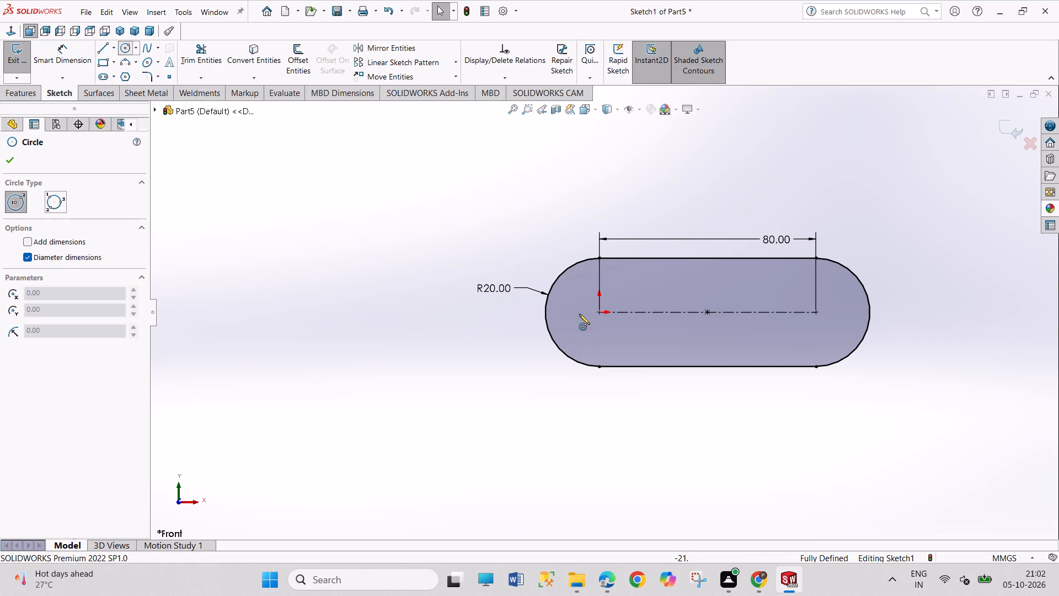
click(600, 313)
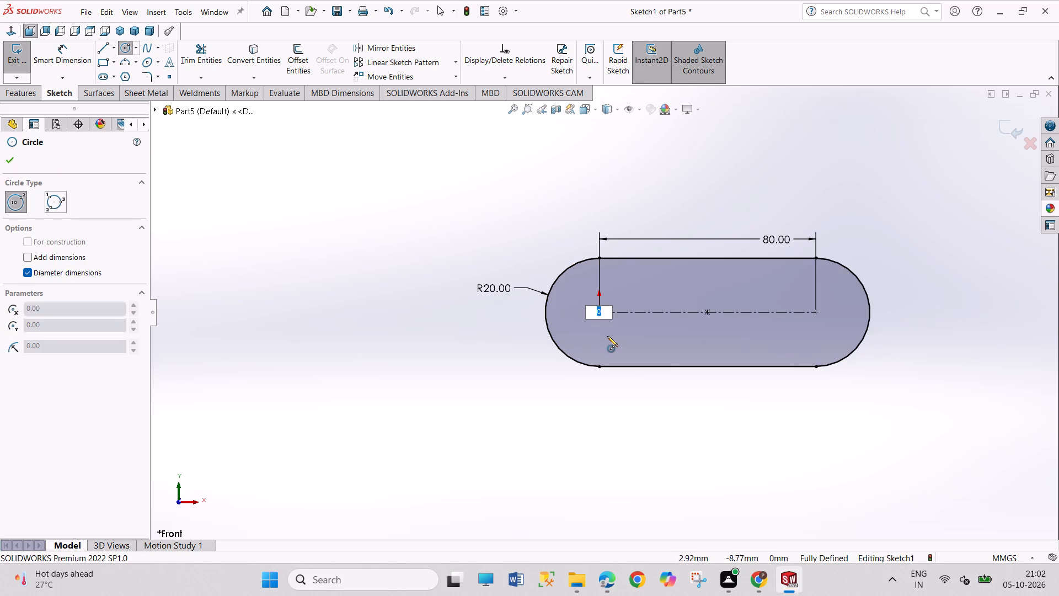
text(30)
key(Return)
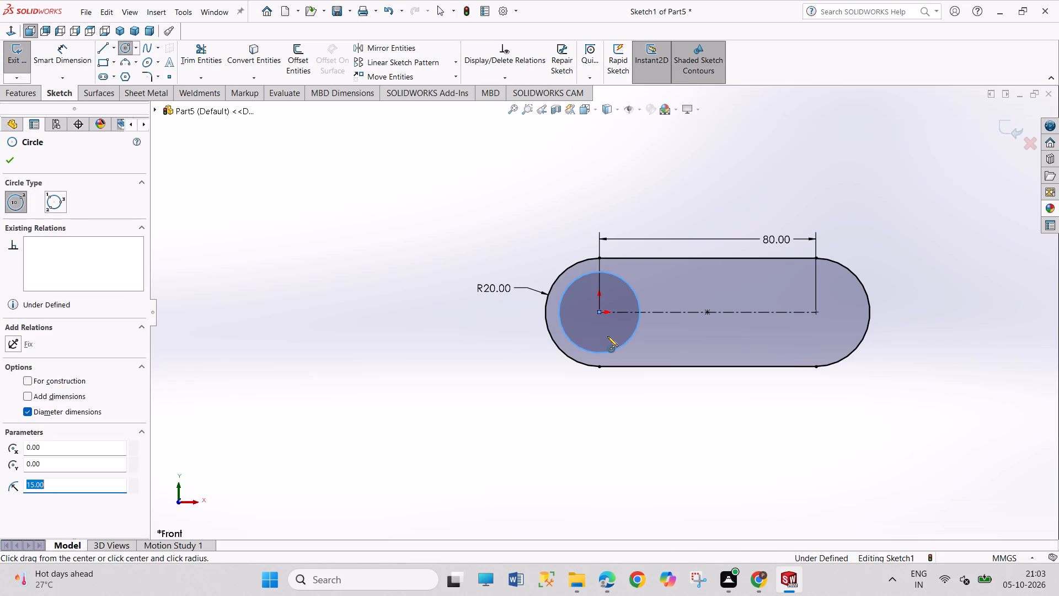
click(430, 330)
right_click(430, 333)
right_click(438, 339)
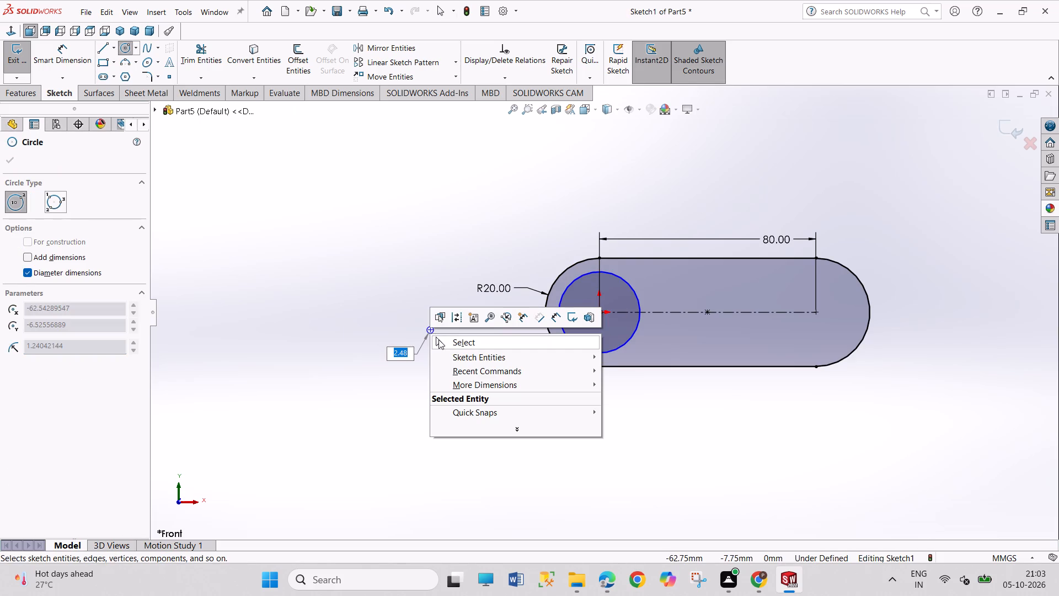
click(438, 339)
click(17, 61)
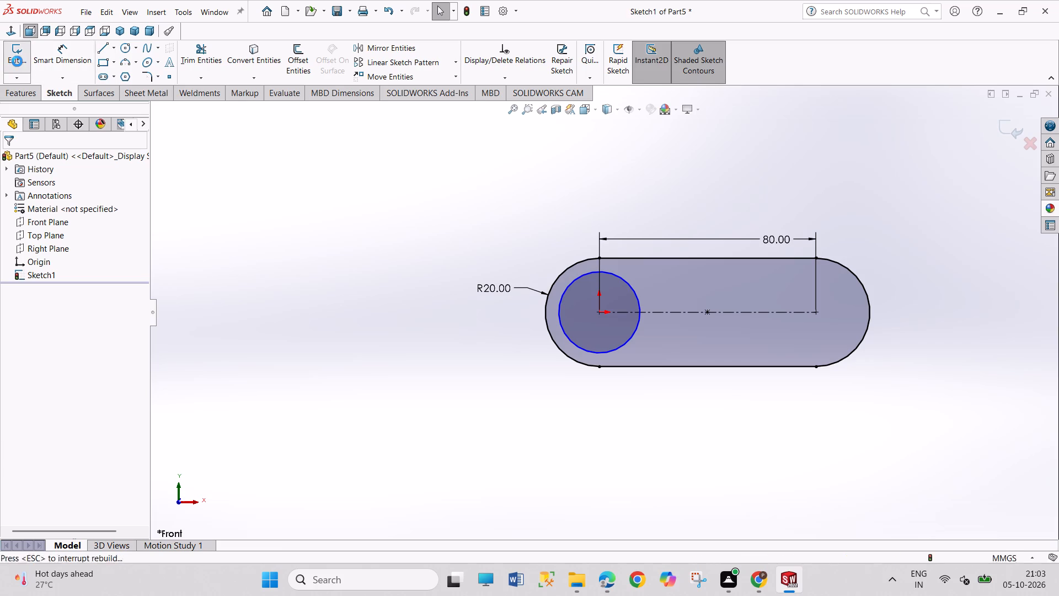
click(494, 412)
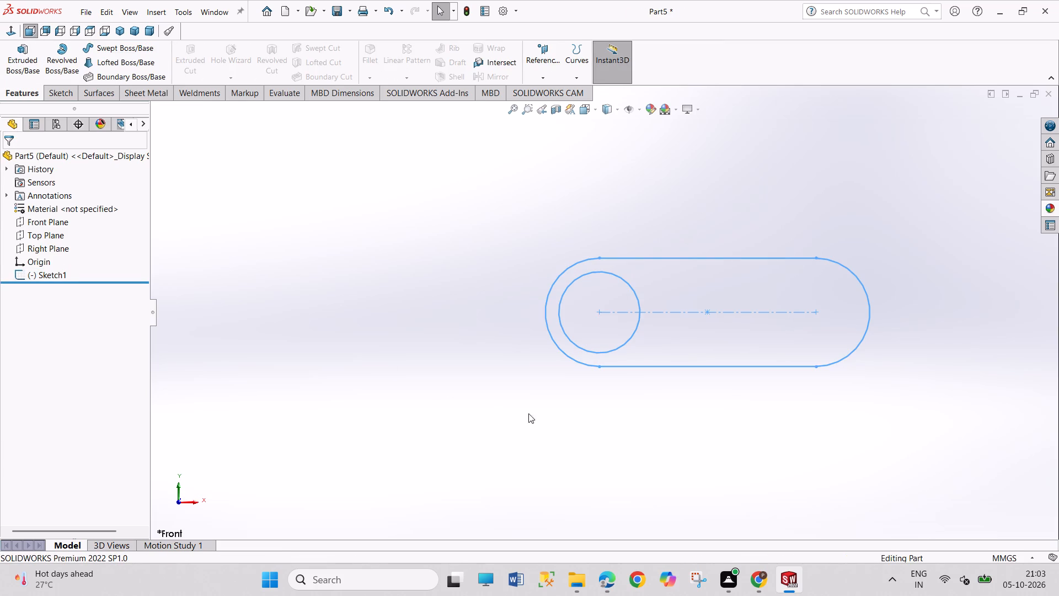
Reopen the slot sketch, dimension the circle's diameter as 30 mm, and exit the sketch.
right_click(634, 369)
click(642, 336)
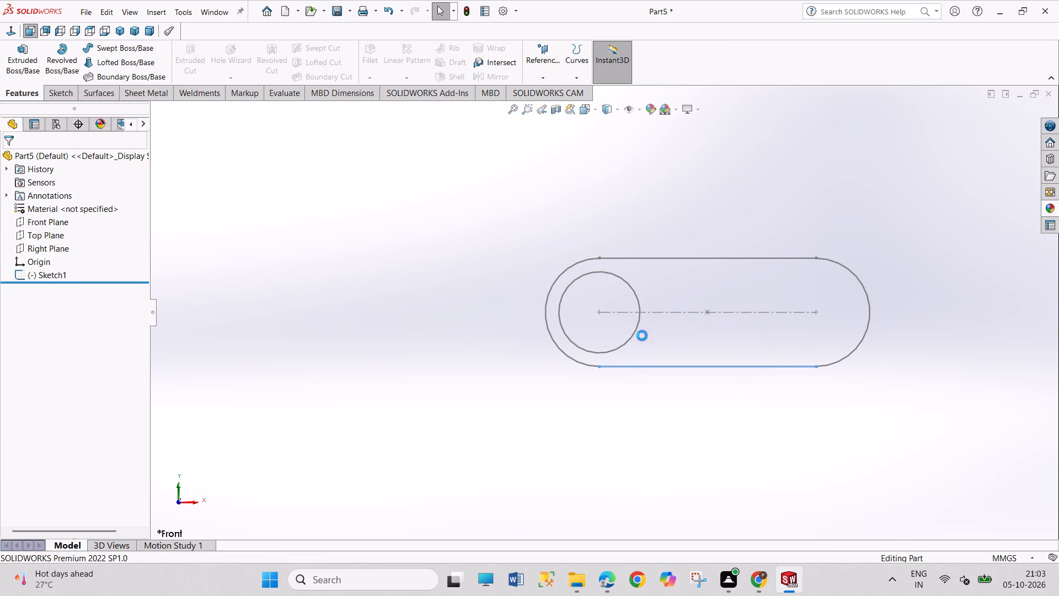
right_drag(525, 418, 525, 352)
click(627, 285)
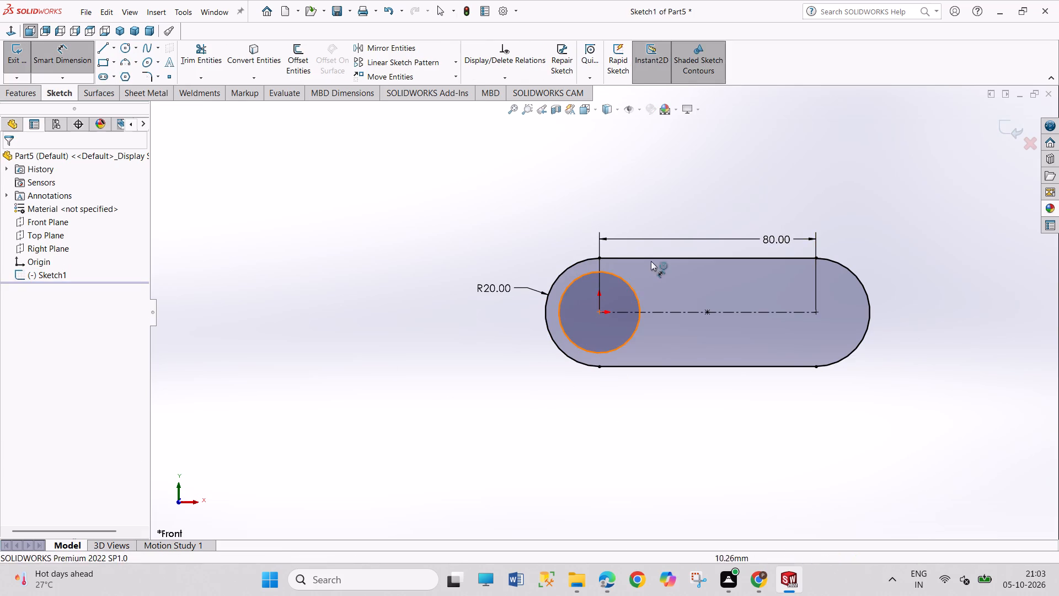
click(681, 222)
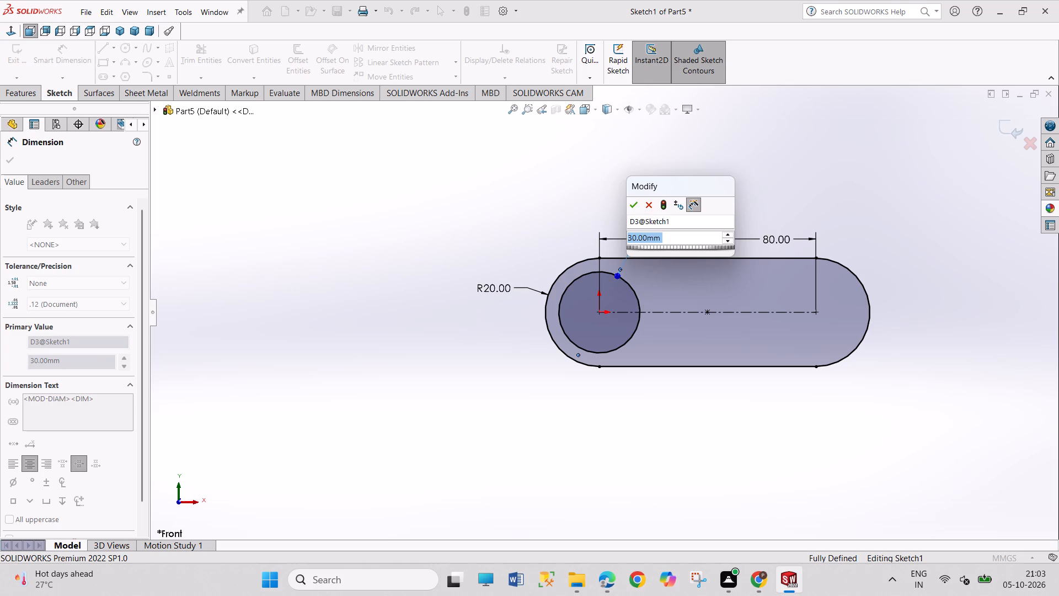
click(636, 207)
click(349, 201)
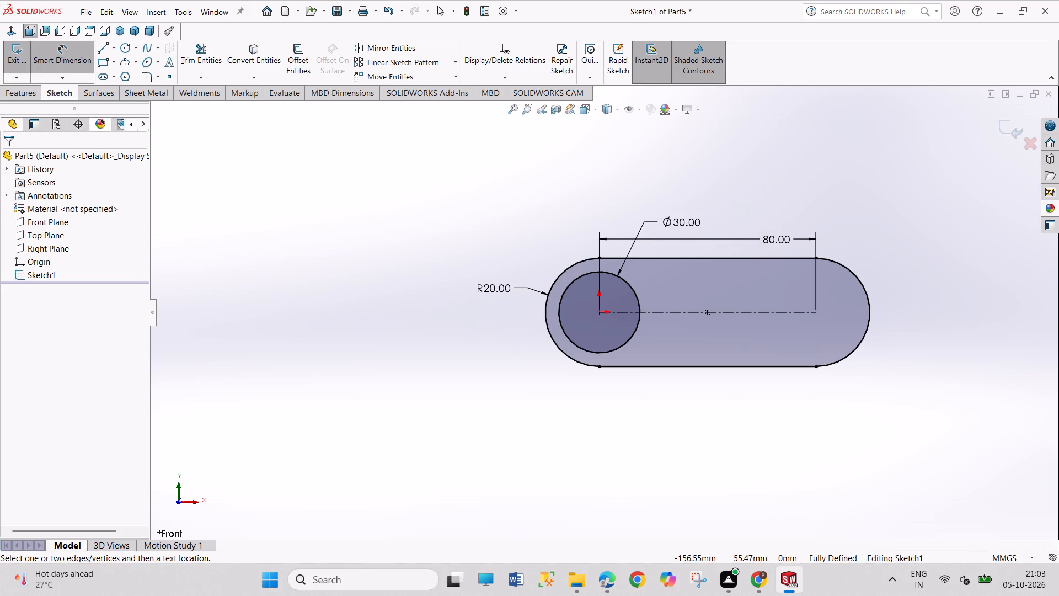
click(21, 60)
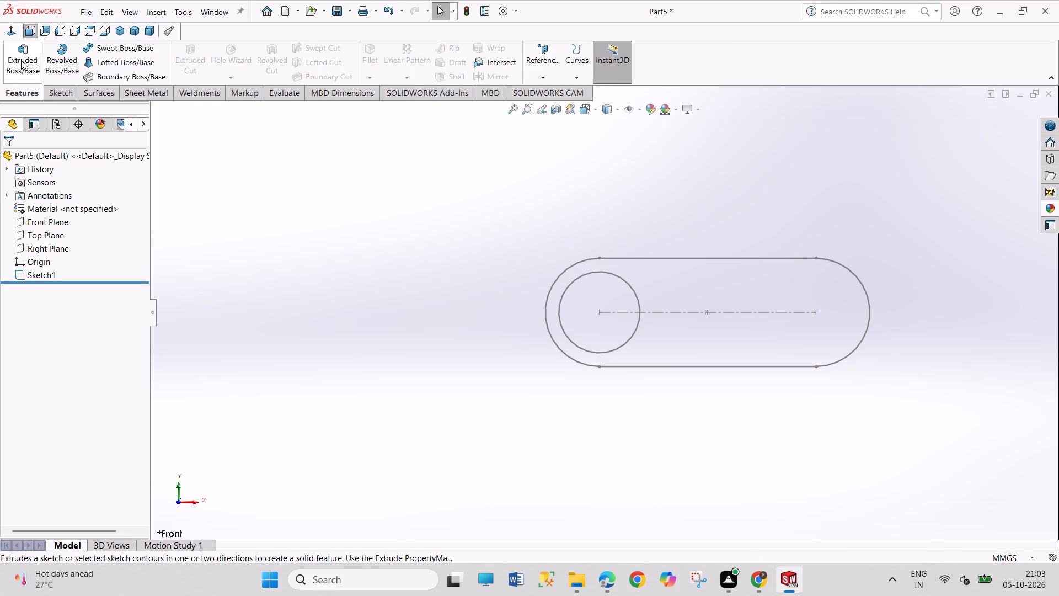
Extrude the whole slot sketch blind 10 mm, clearing the selected contour so the circle is left as a hole.
click(21, 60)
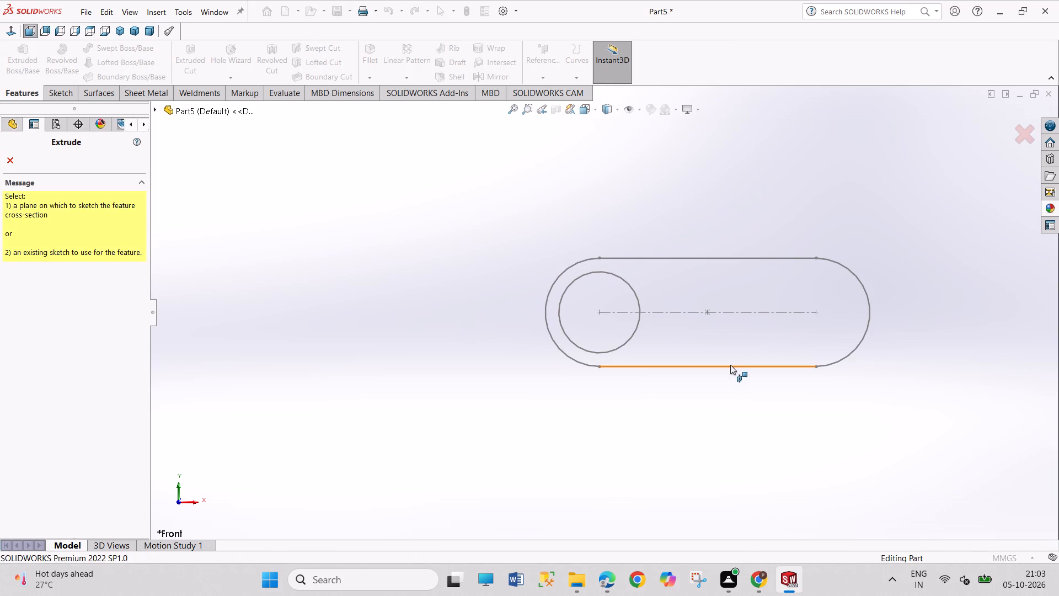
click(730, 365)
right_click(81, 416)
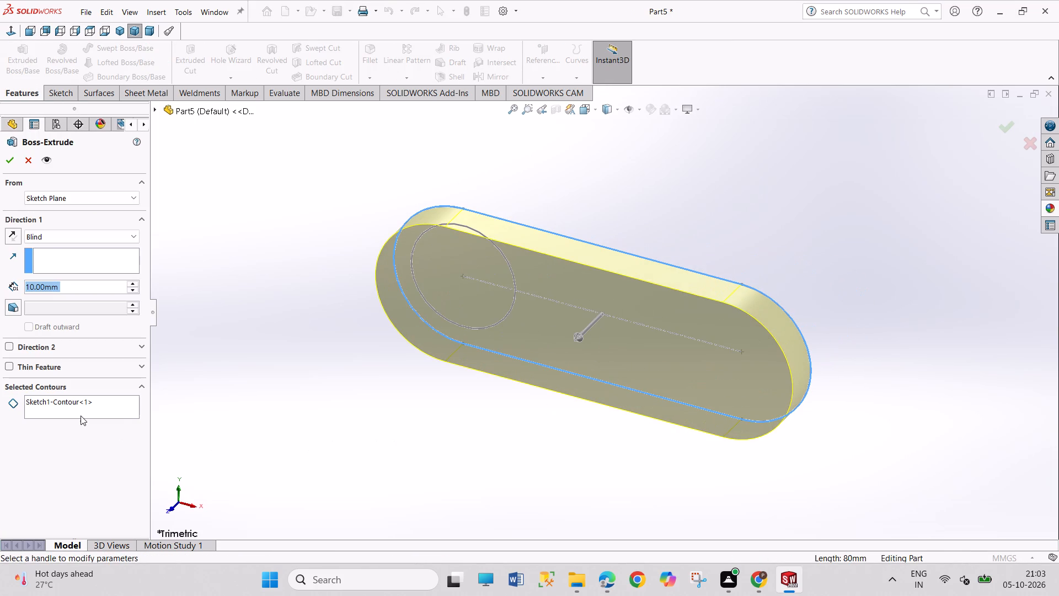
click(106, 427)
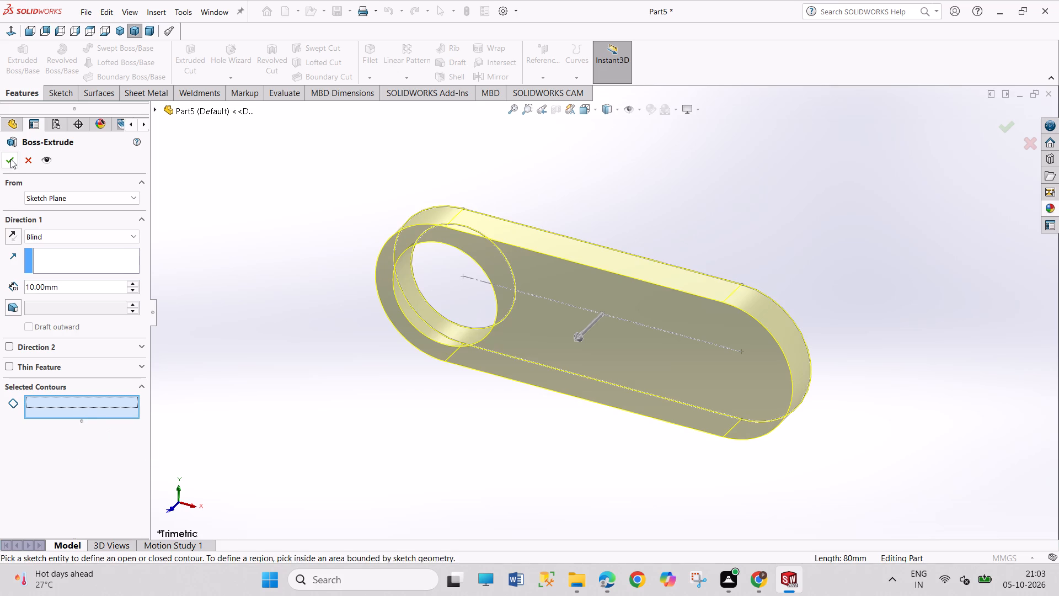
click(10, 159)
drag(362, 333, 411, 469)
Save the part as 1.2.
key(ctrl+s)
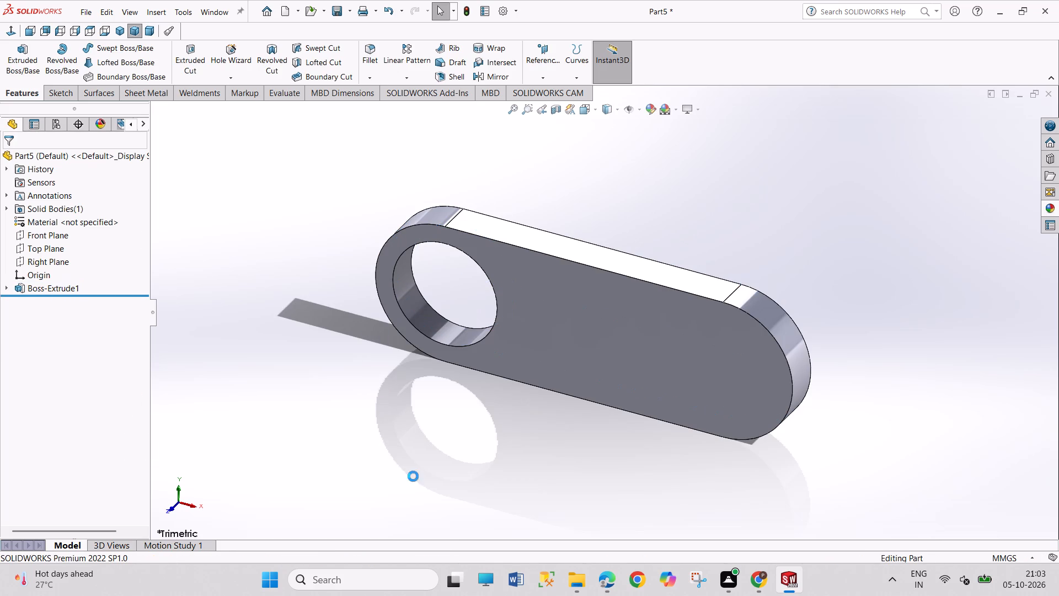
text(1.2)
key(Return)
drag(361, 421, 396, 486)
drag(319, 402, 357, 464)
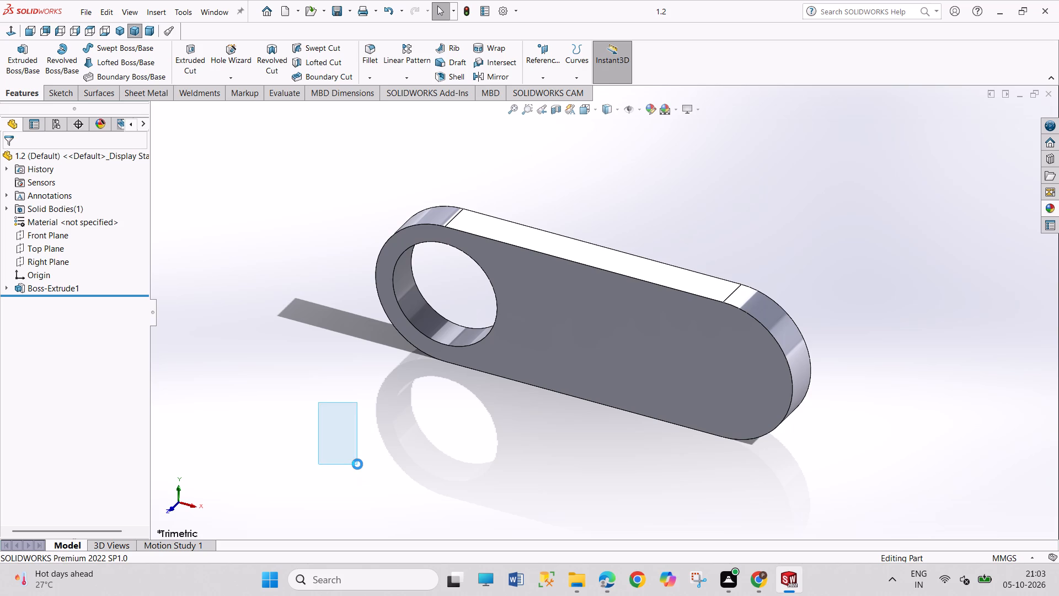
ctrl+click(359, 465)
Create a new assembly and place part 1.1 as its first component.
key(ctrl+n)
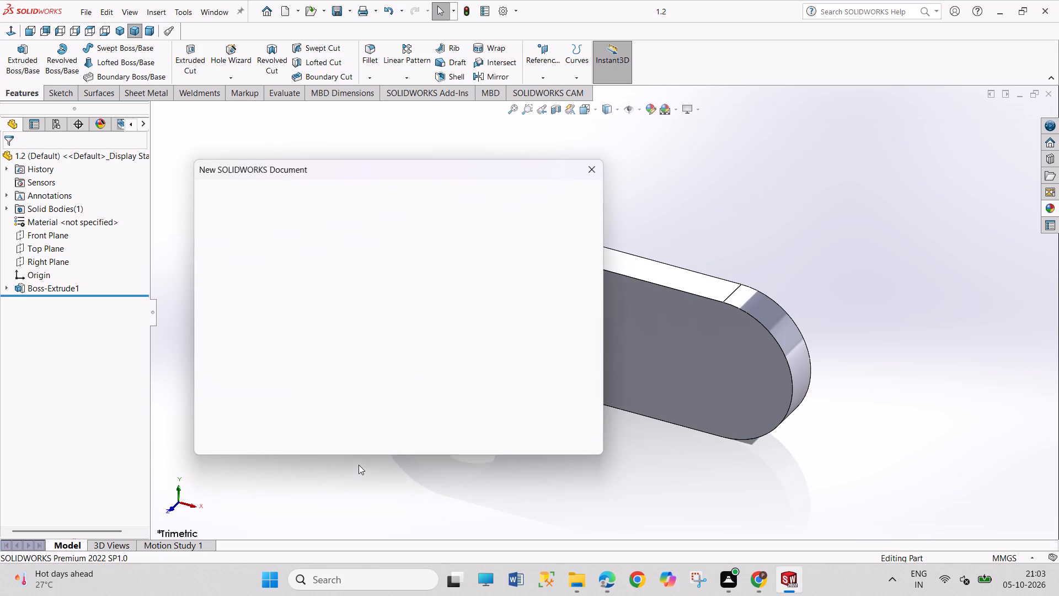
key(Right)
key(Return)
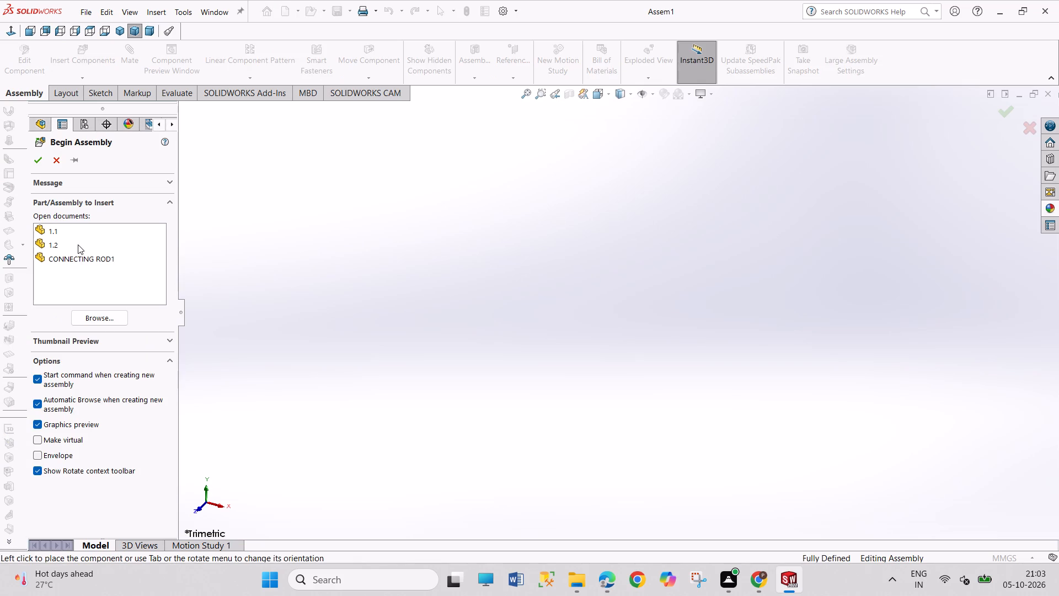
click(78, 230)
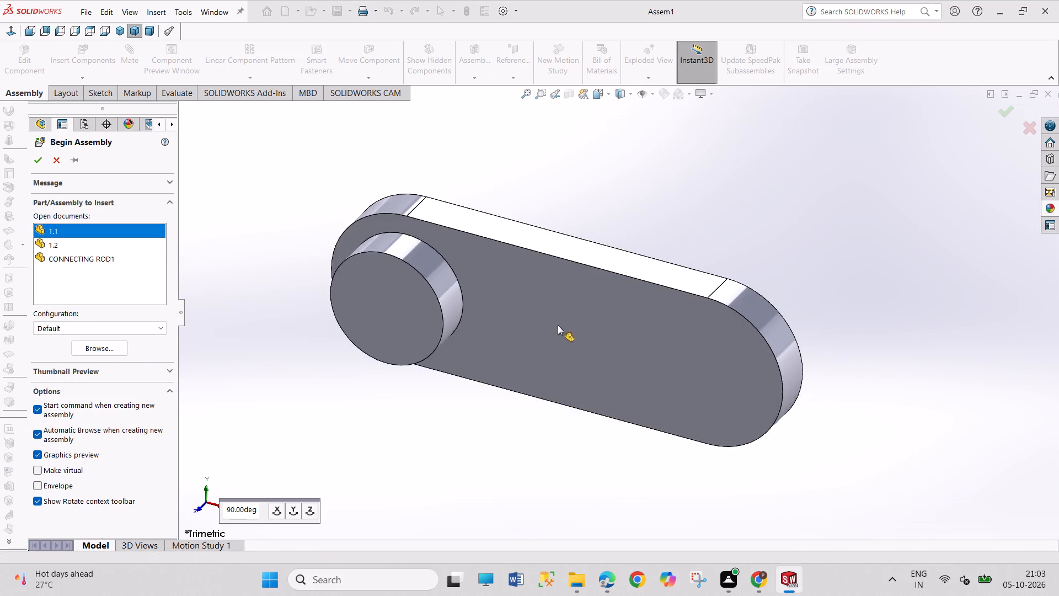
click(632, 285)
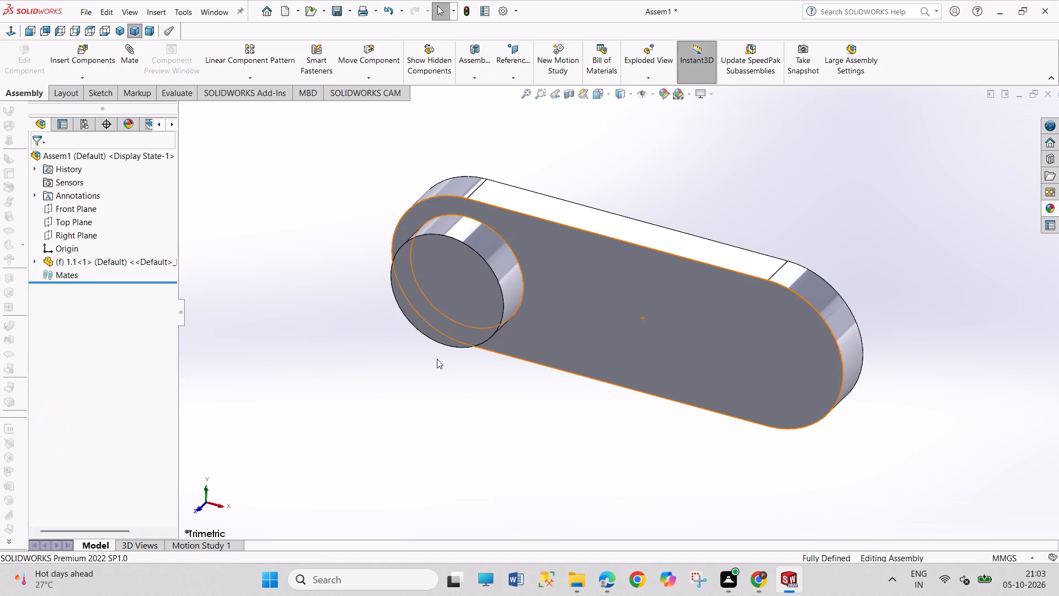
scroll(569, 344, up, 2)
scroll(649, 228, down, 1)
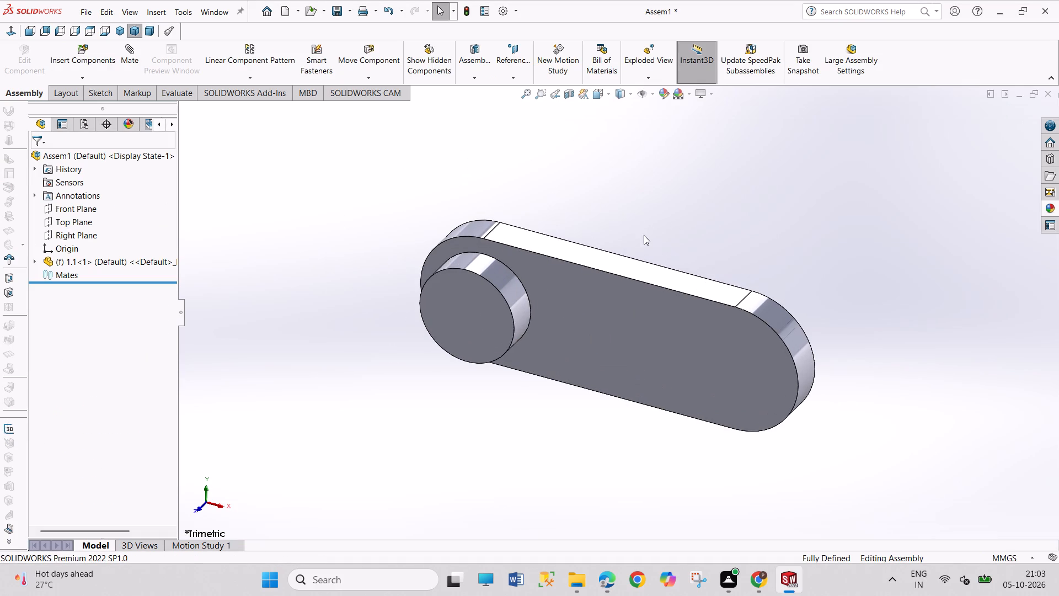
Change component 1.1 from fixed to floating.
right_click(75, 257)
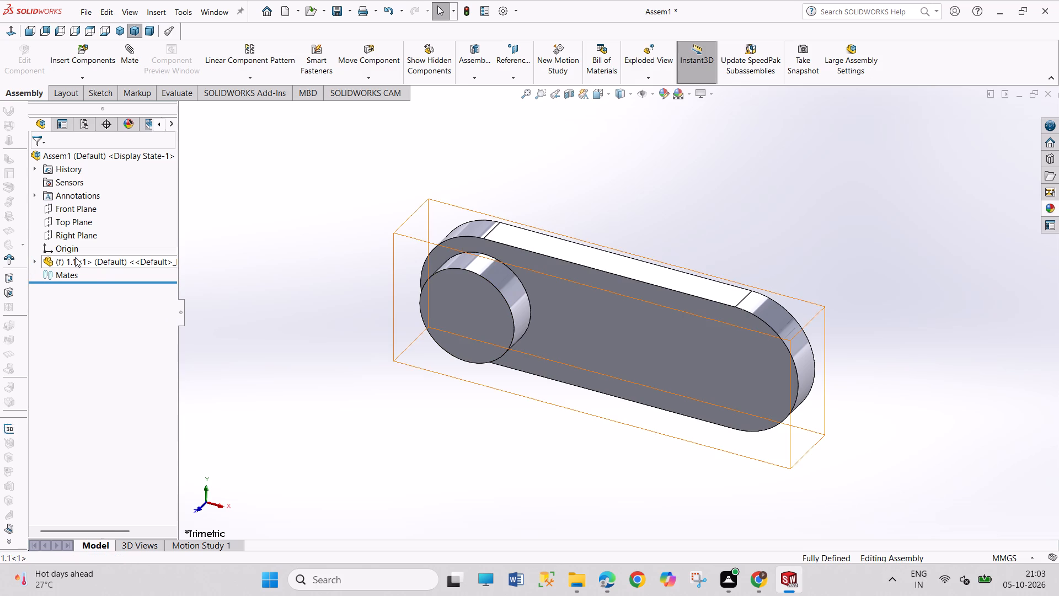
click(120, 338)
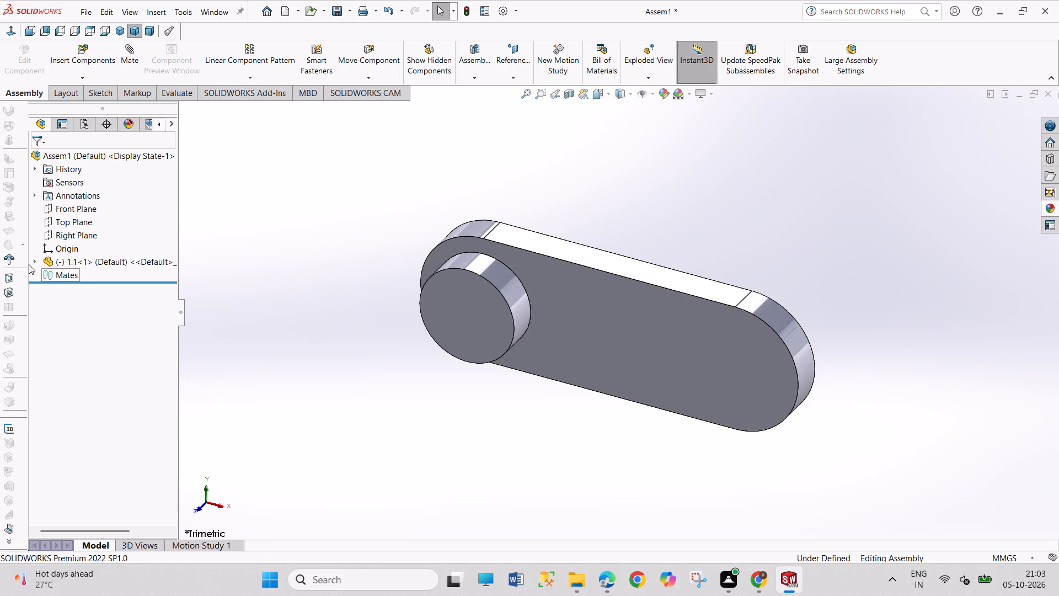
Add coincident mates between the Front, Top and Right planes of component 1.1 and the matching assembly planes.
click(35, 261)
click(77, 340)
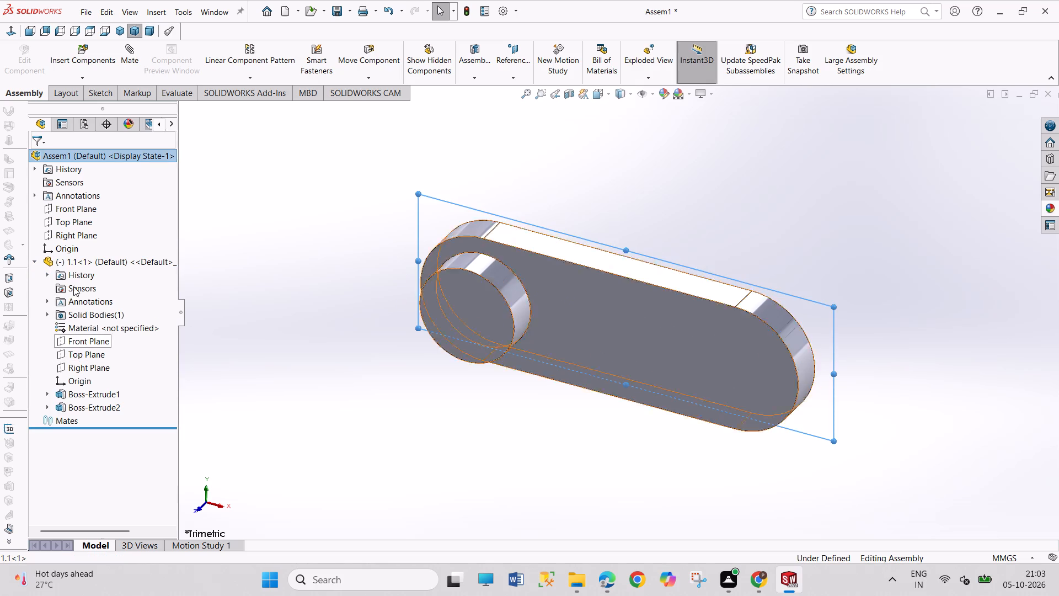
ctrl+click(78, 207)
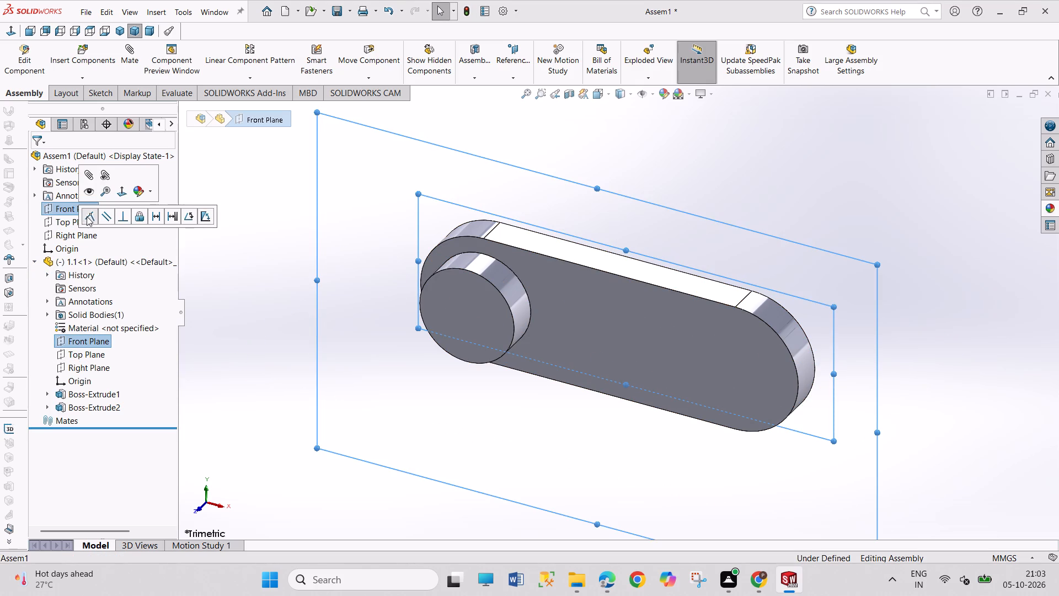
click(87, 216)
click(77, 224)
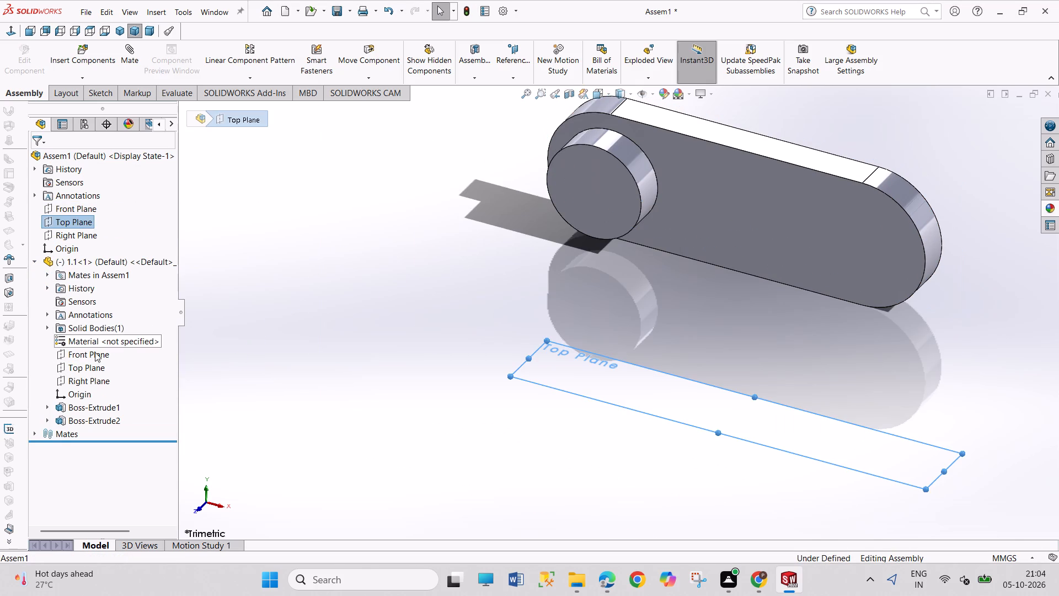
ctrl+click(94, 367)
click(106, 372)
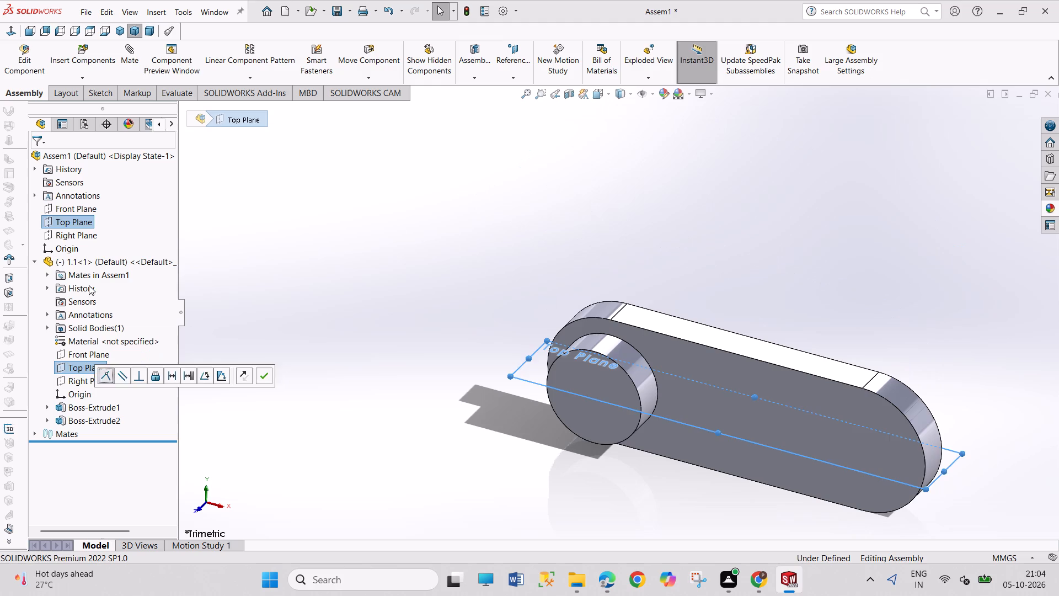
click(76, 235)
ctrl+click(94, 377)
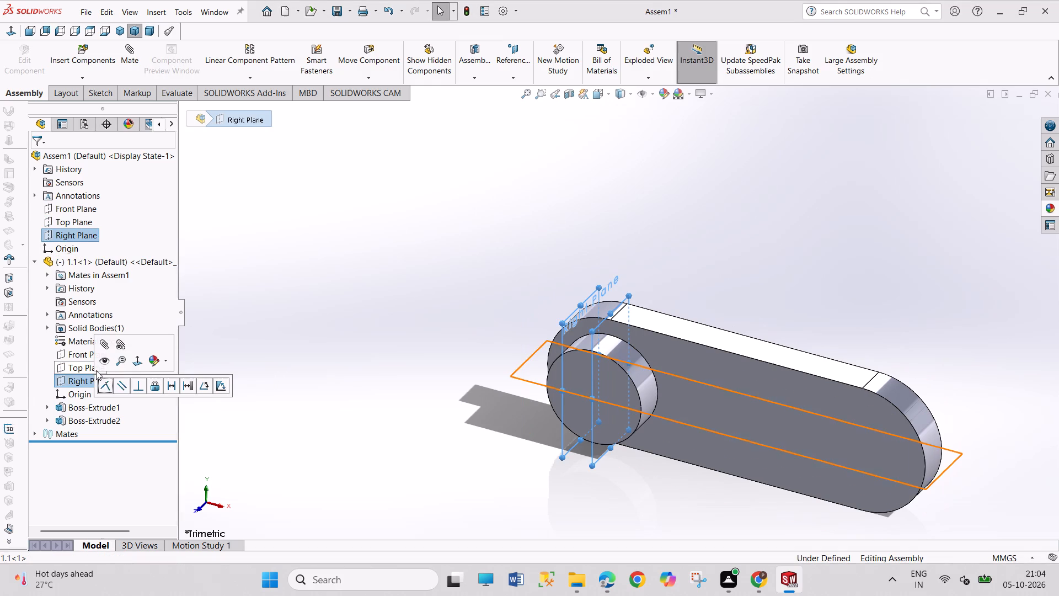
click(109, 385)
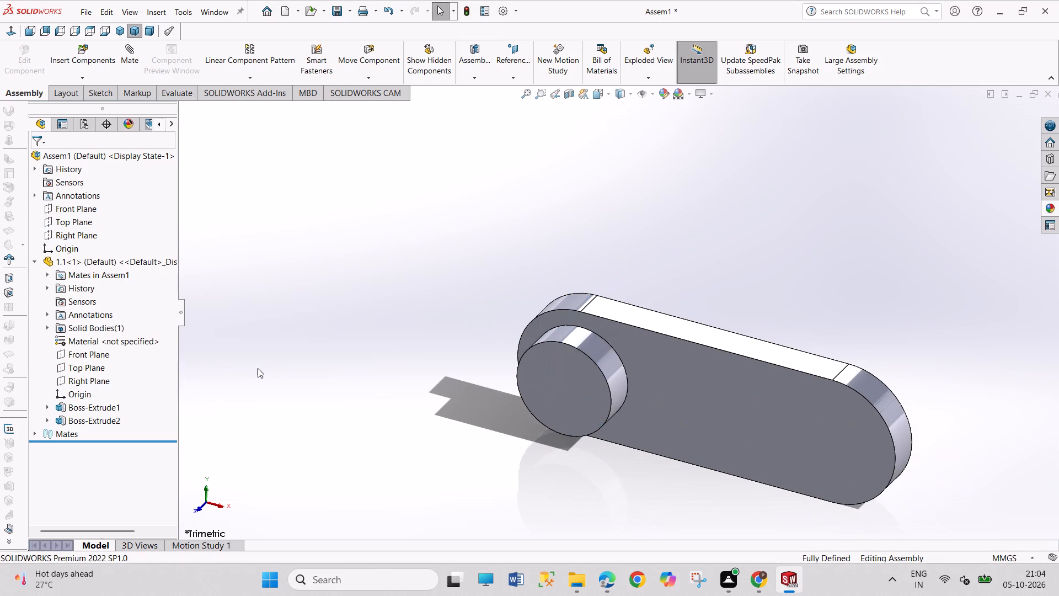
drag(271, 352, 271, 385)
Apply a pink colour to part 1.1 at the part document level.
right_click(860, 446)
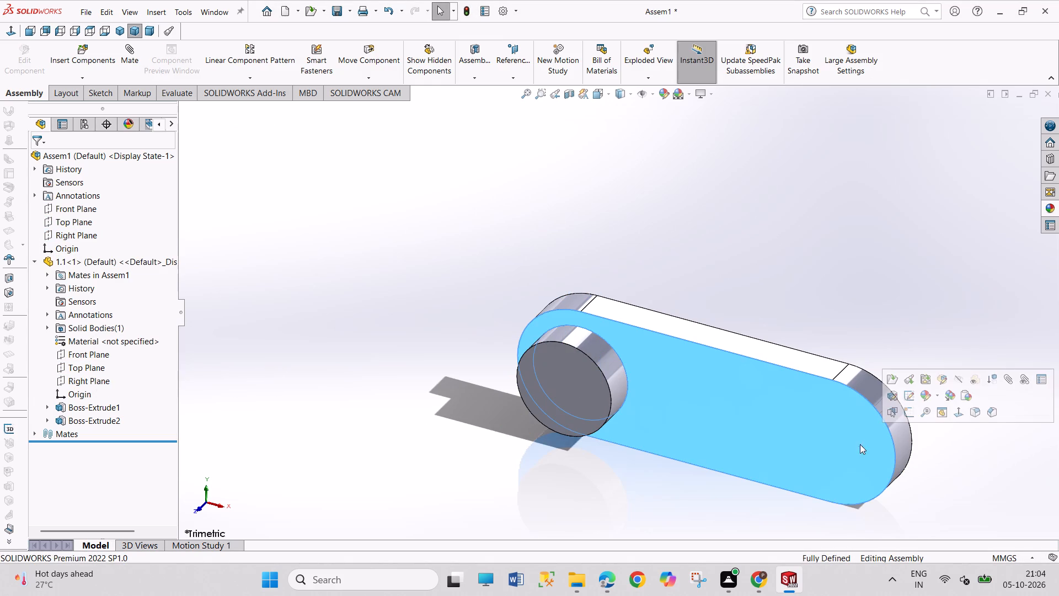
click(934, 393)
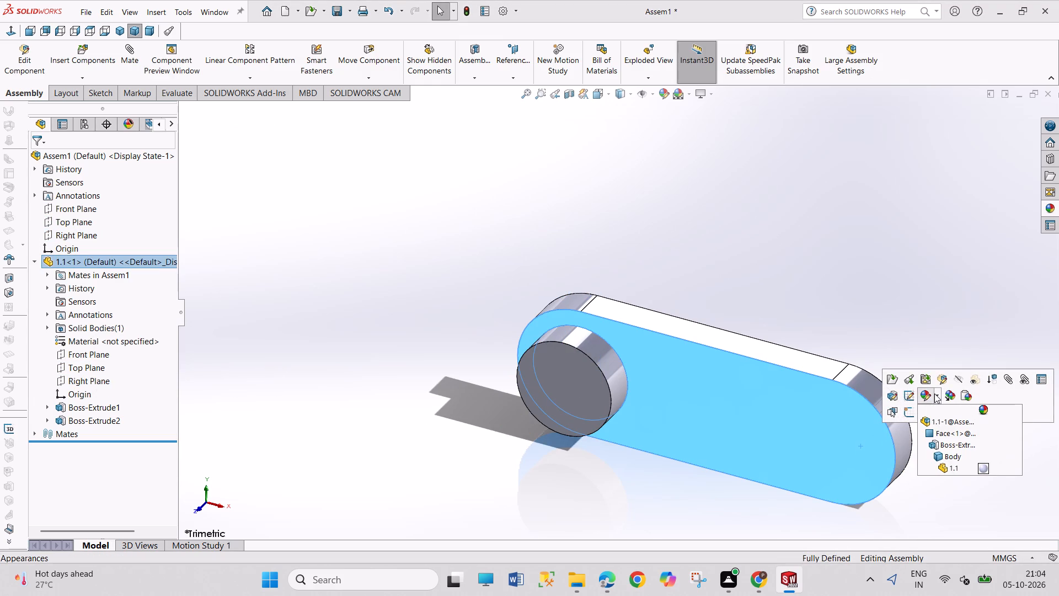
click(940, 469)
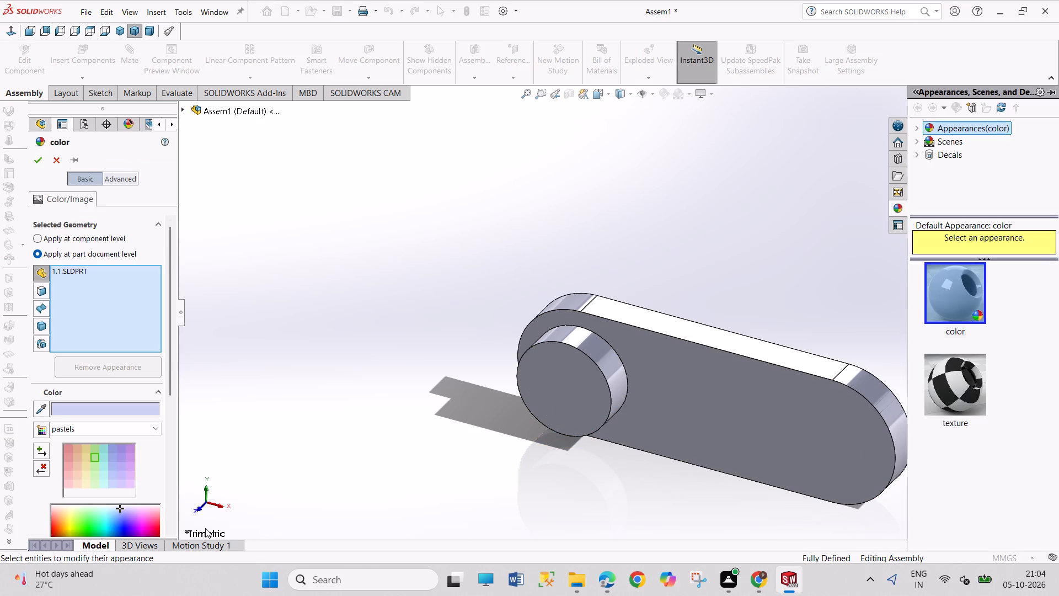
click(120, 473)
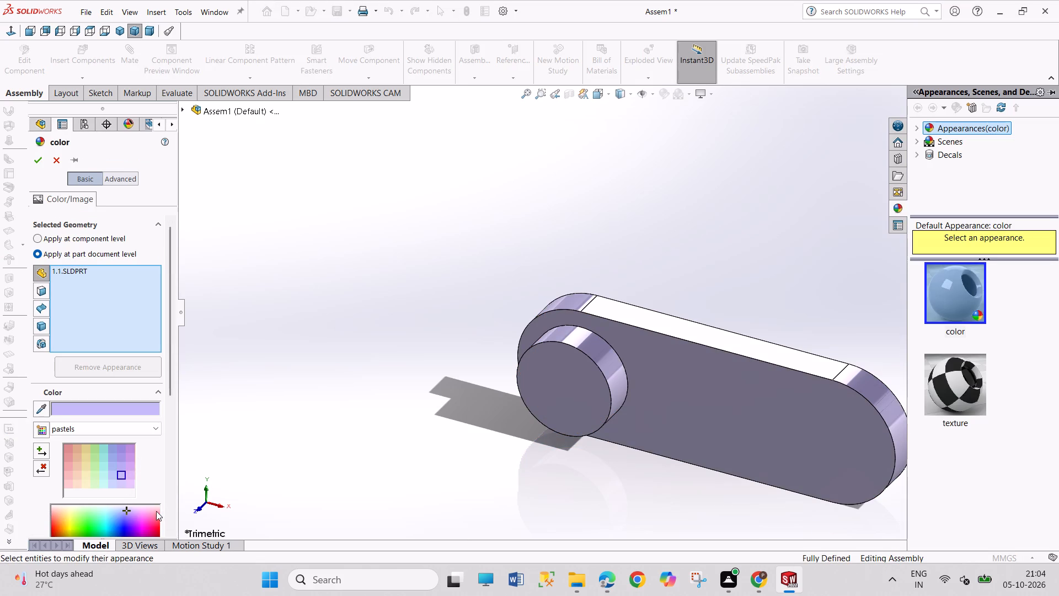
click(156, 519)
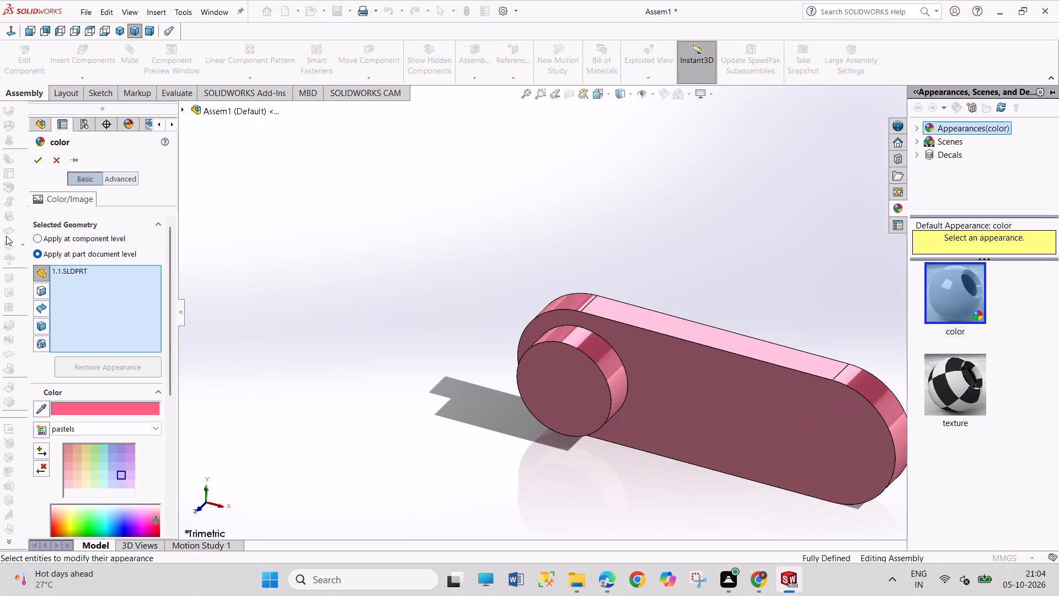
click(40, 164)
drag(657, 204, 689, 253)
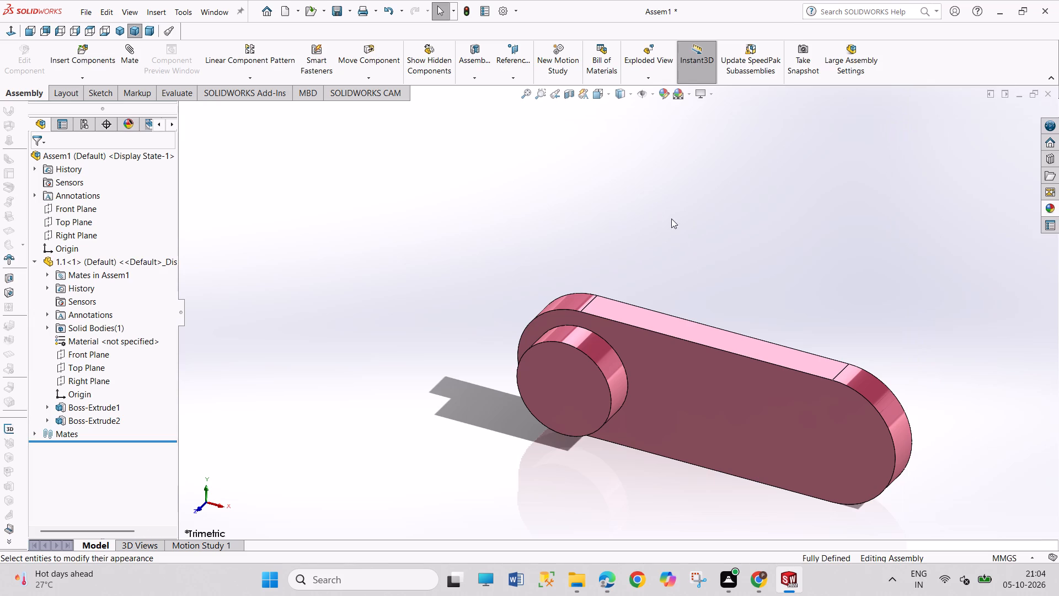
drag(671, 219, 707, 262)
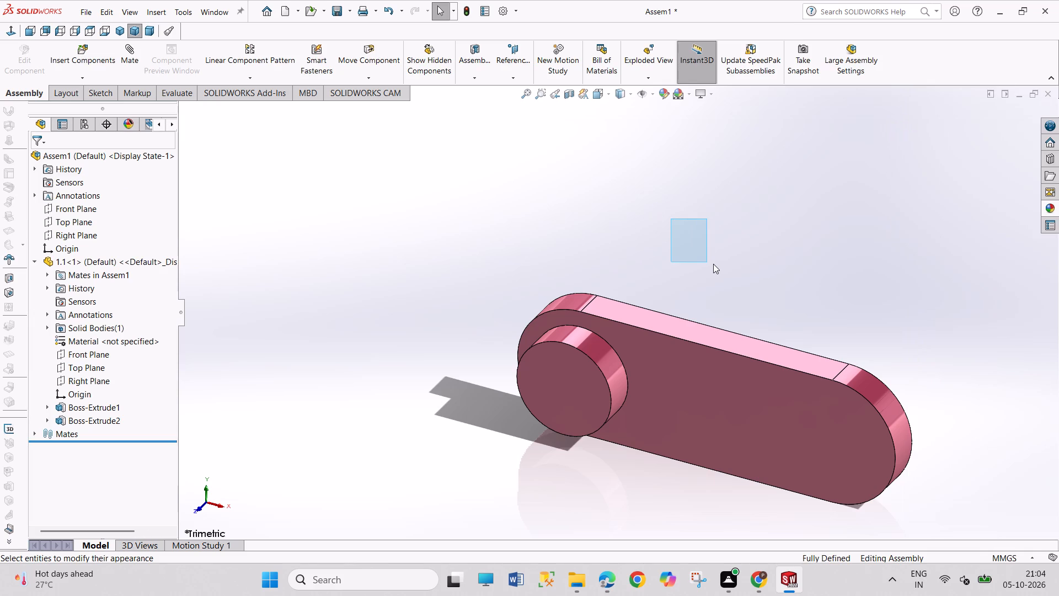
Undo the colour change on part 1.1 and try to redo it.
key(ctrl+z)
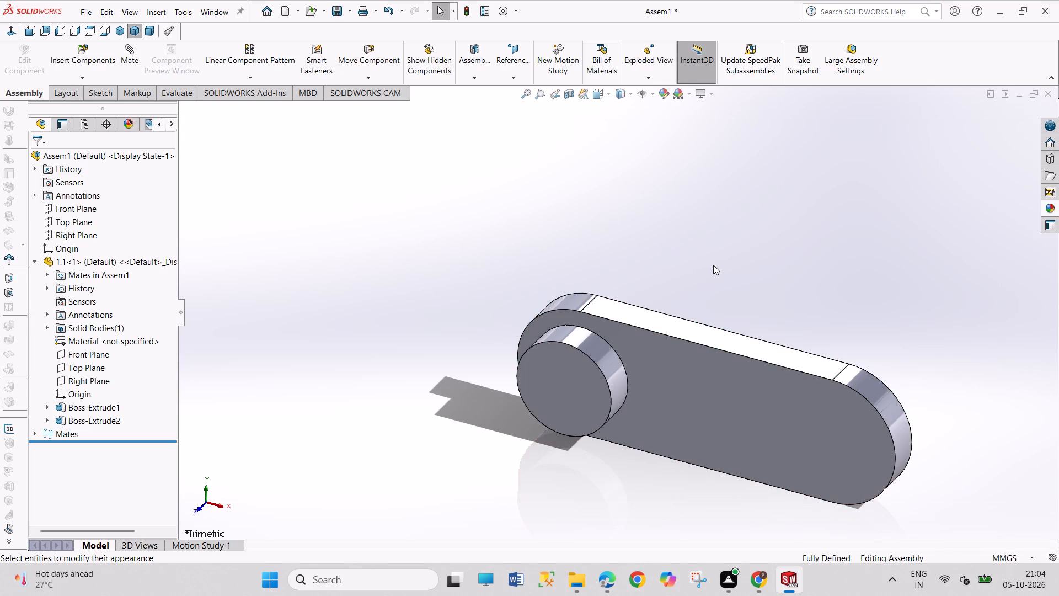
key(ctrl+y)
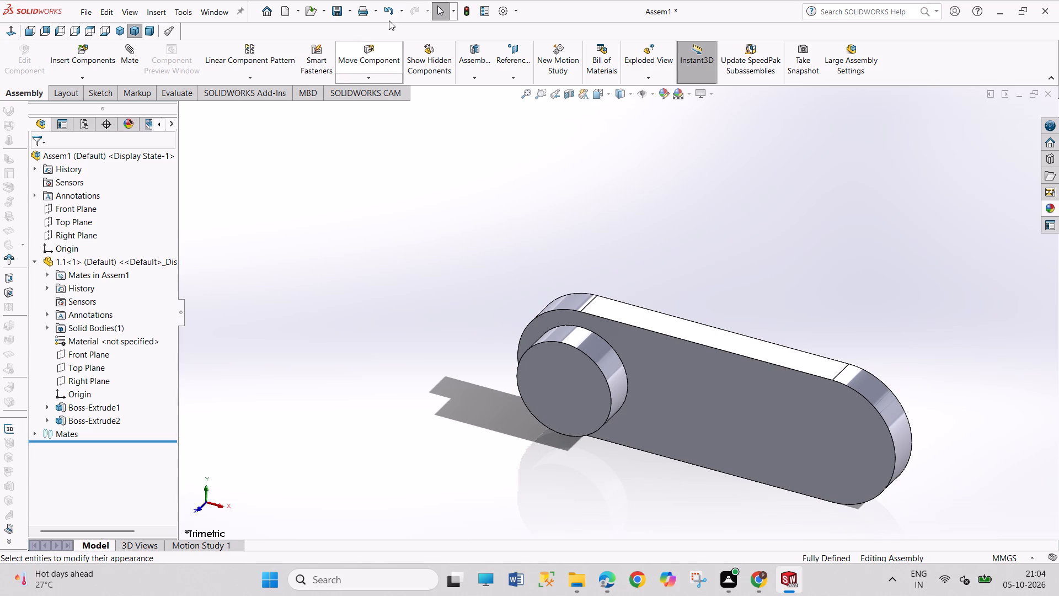
Apply a bright green colour to part 1.1 at the part document level.
right_click(717, 388)
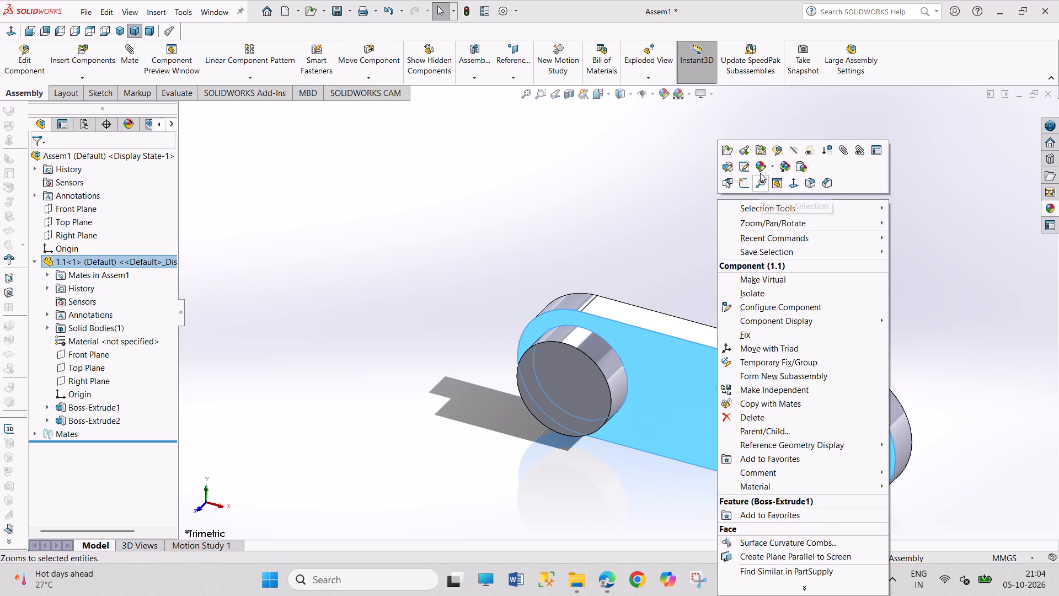
click(766, 166)
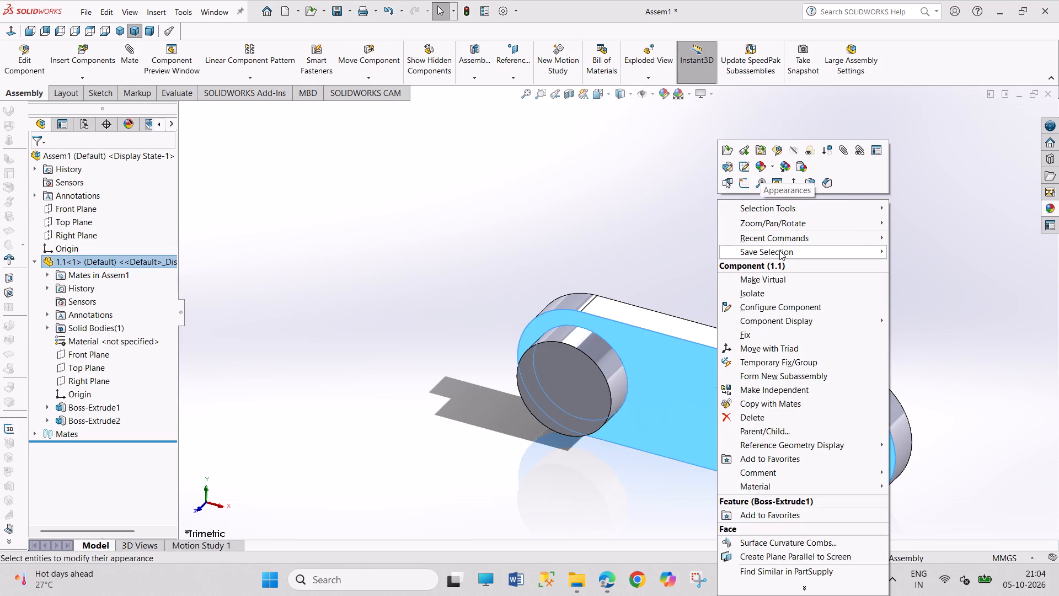
click(803, 172)
click(600, 226)
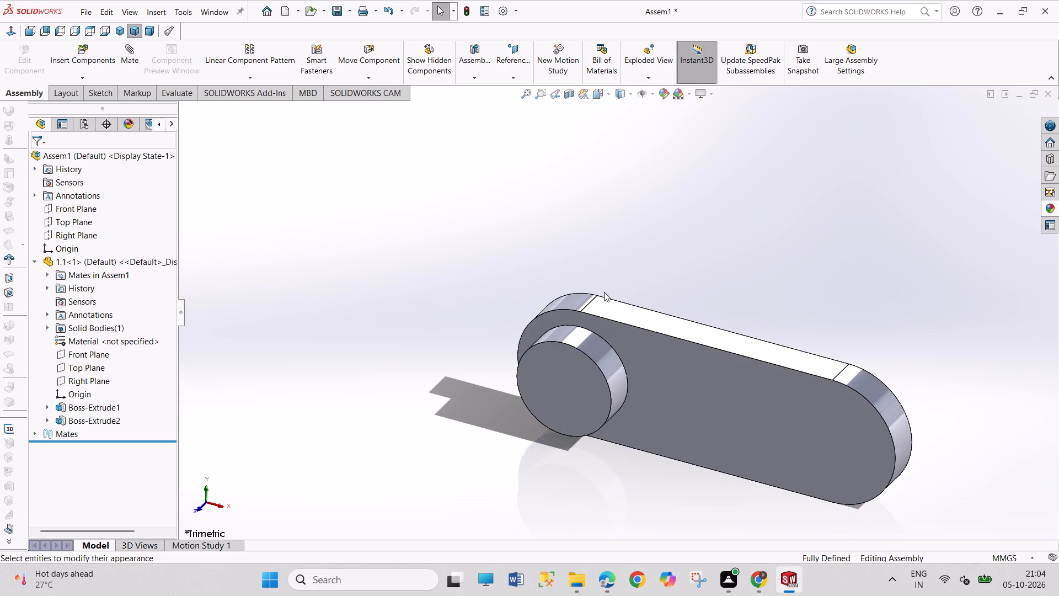
right_click(596, 345)
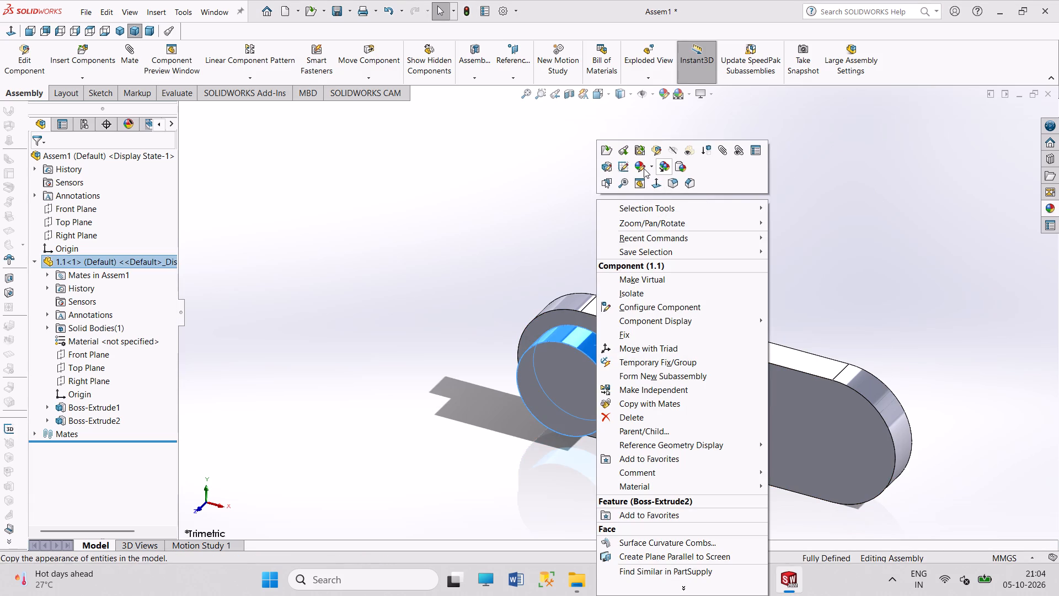
click(644, 168)
click(656, 241)
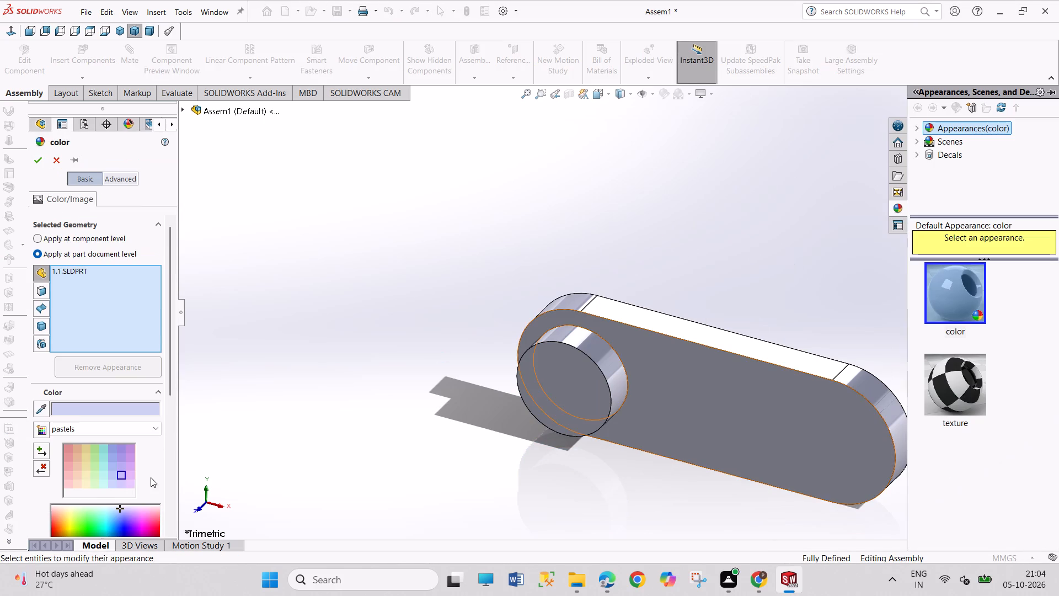
click(85, 523)
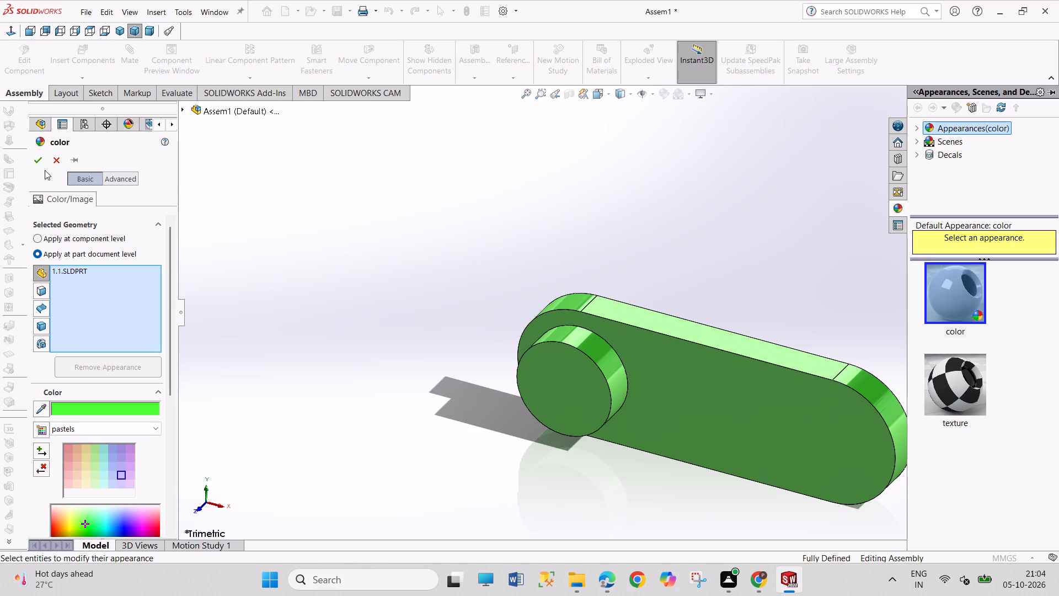
click(40, 164)
drag(597, 231, 630, 274)
drag(620, 217, 641, 256)
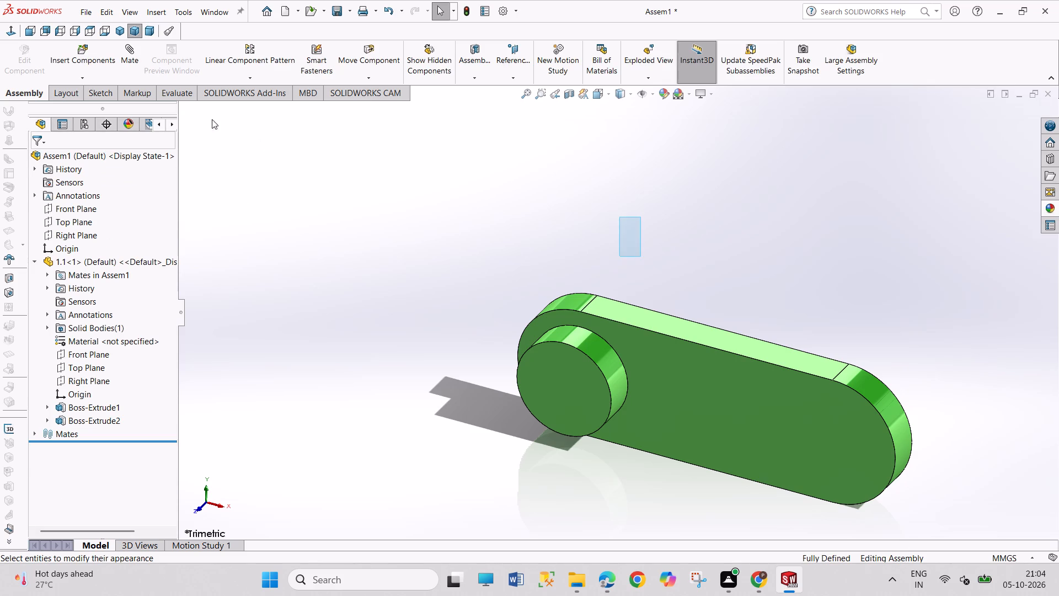
Insert part 1.2 into the assembly, placing it freely in front of component 1.1.
click(83, 50)
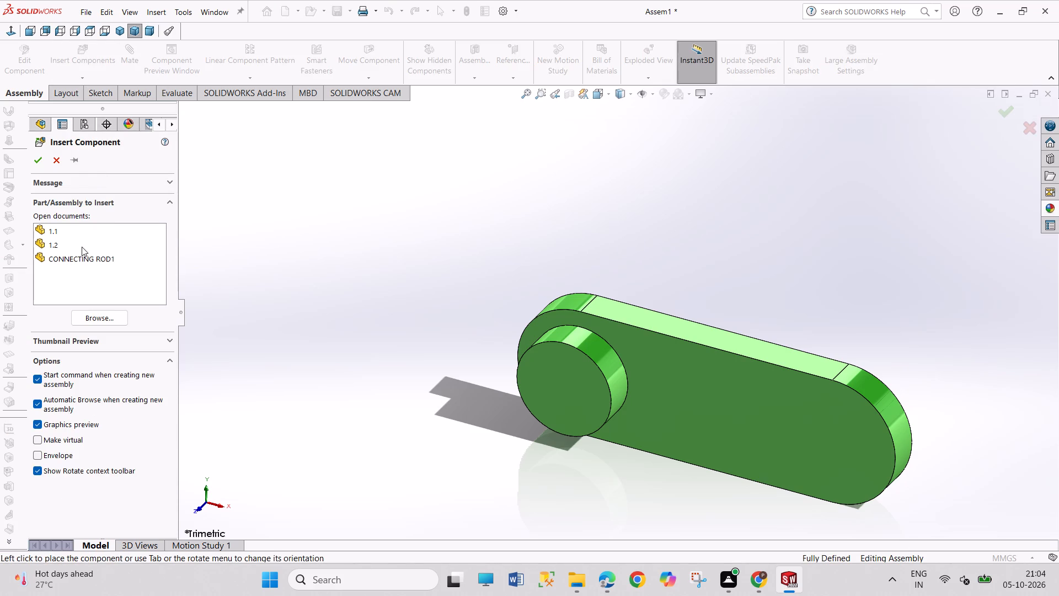
double_click(82, 247)
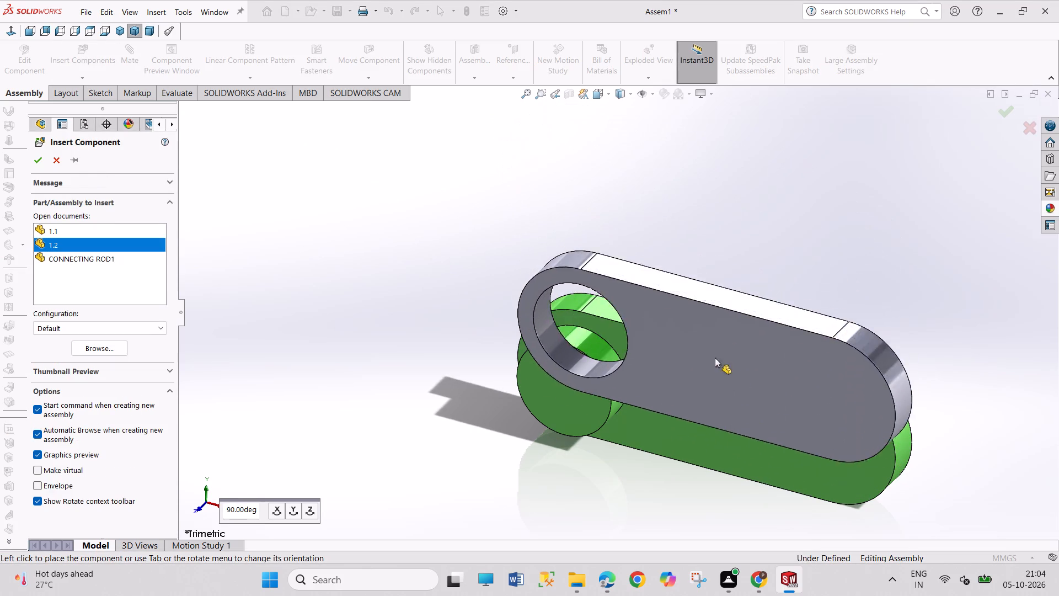
click(598, 468)
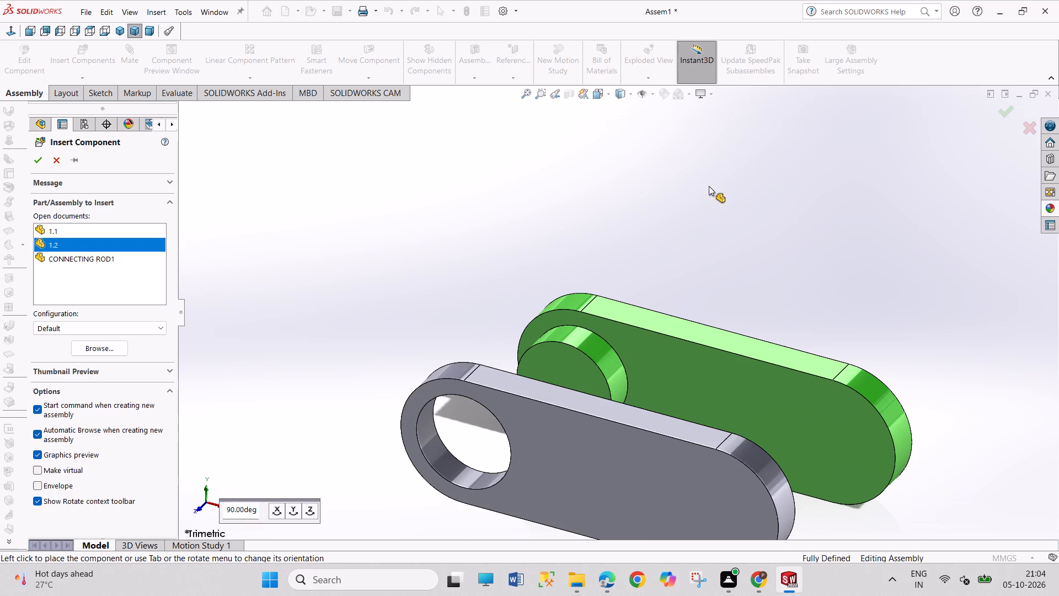
drag(725, 162, 781, 252)
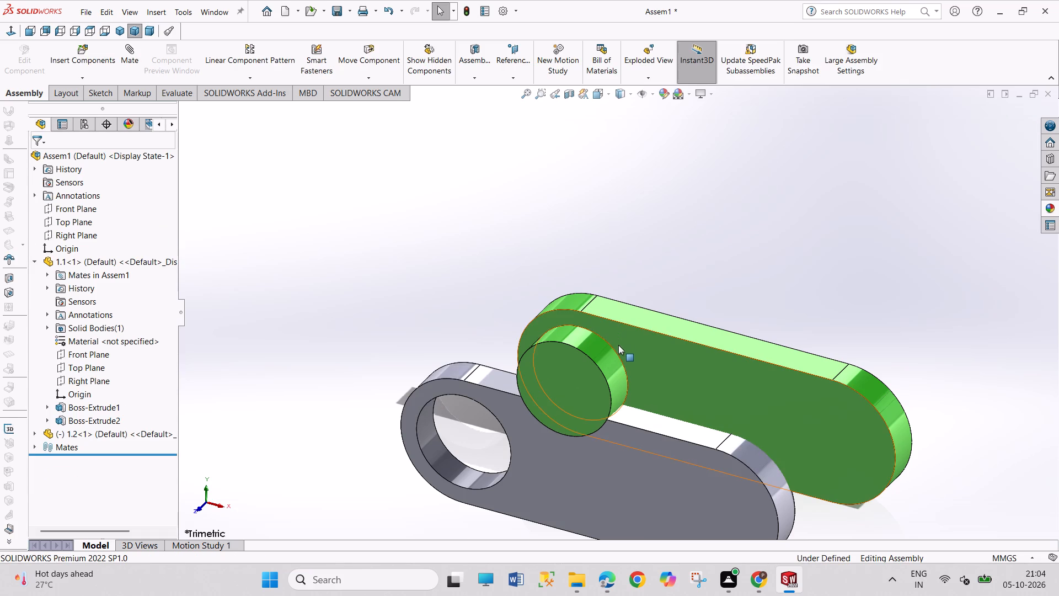
Add a concentric mate between the circular boss edge of 1.1 and the hole edge of 1.2.
click(617, 353)
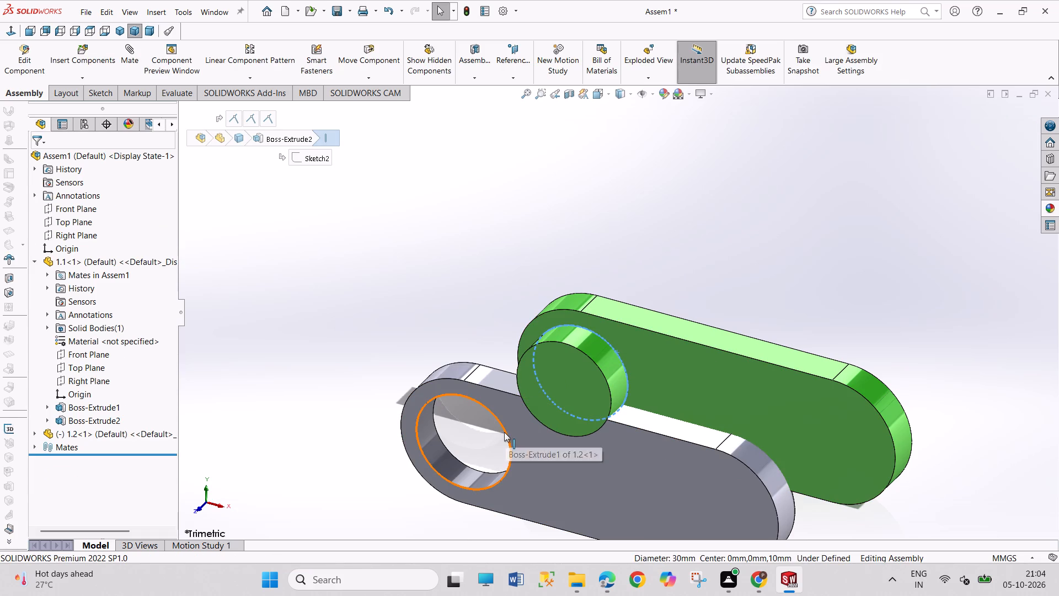
ctrl+click(504, 432)
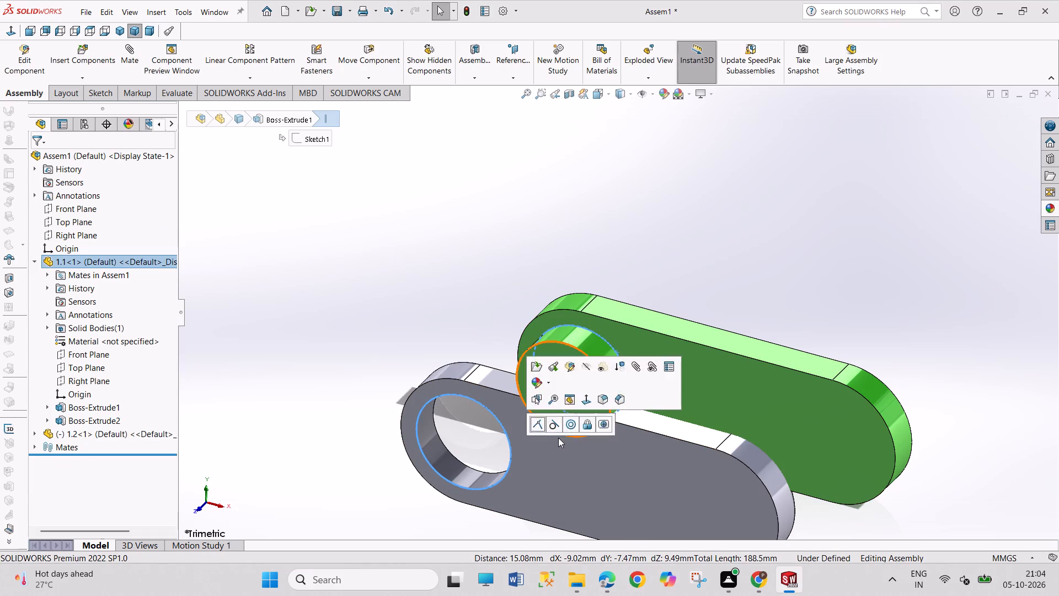
click(574, 425)
click(688, 244)
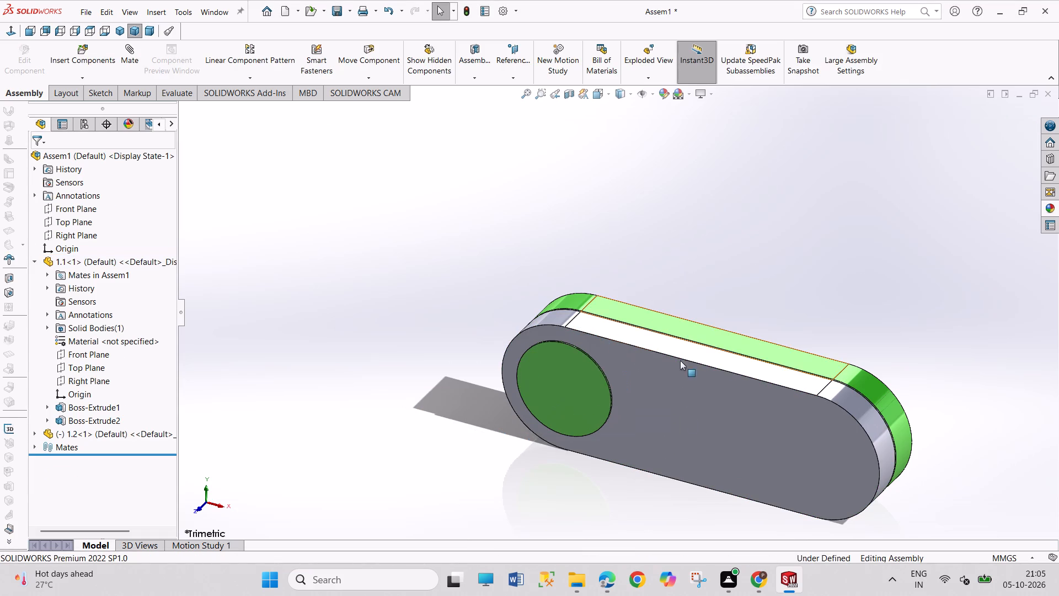
Swing 1.2 aside and add a coincident mate between its back face and the flat boss-side face of 1.1.
drag(681, 413, 344, 219)
drag(638, 512, 649, 522)
click(685, 405)
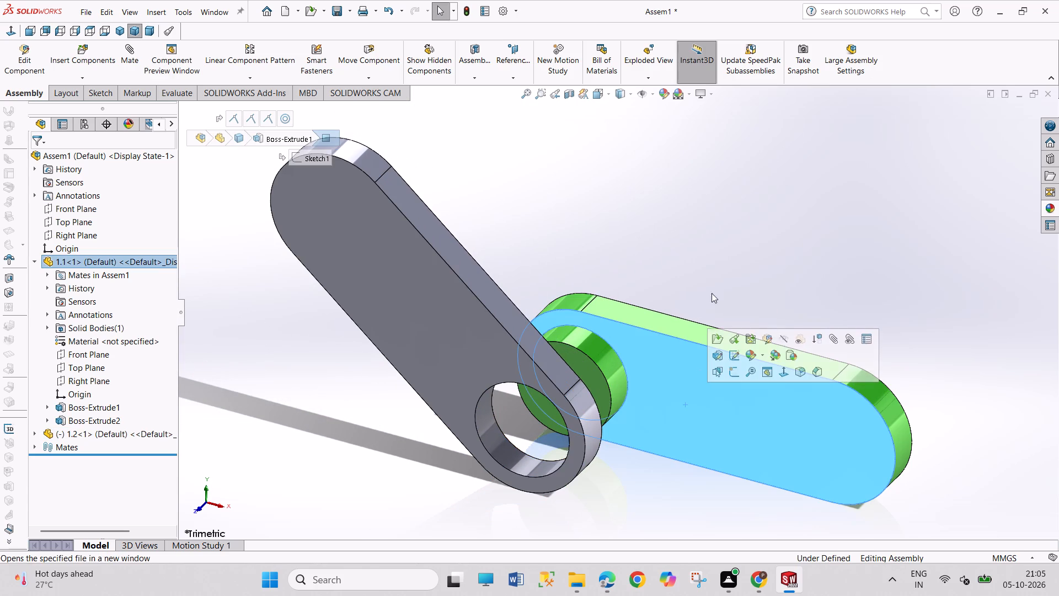
middle_drag(713, 281, 639, 310)
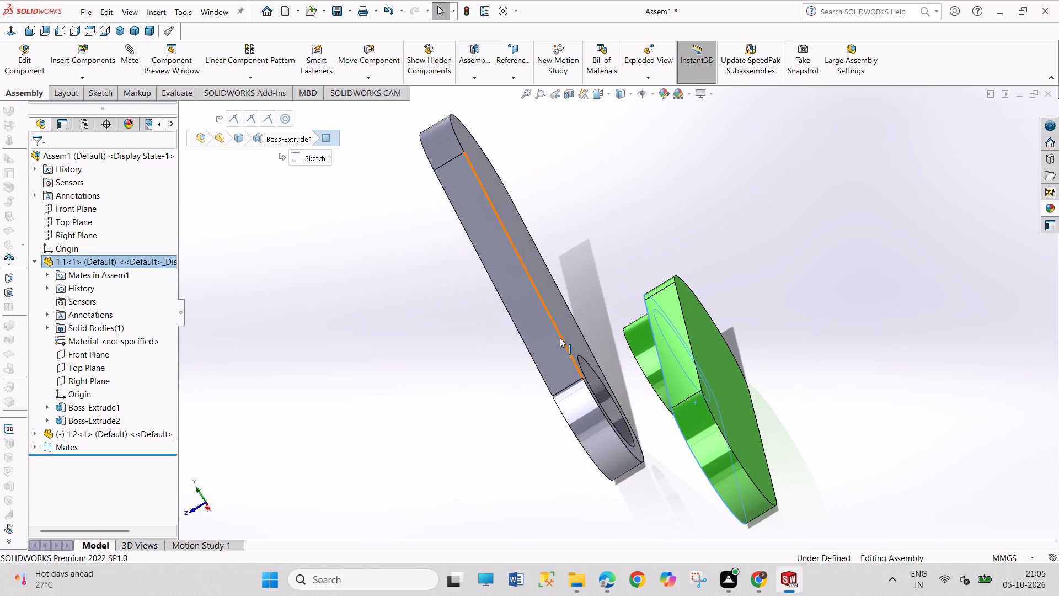
ctrl+click(576, 332)
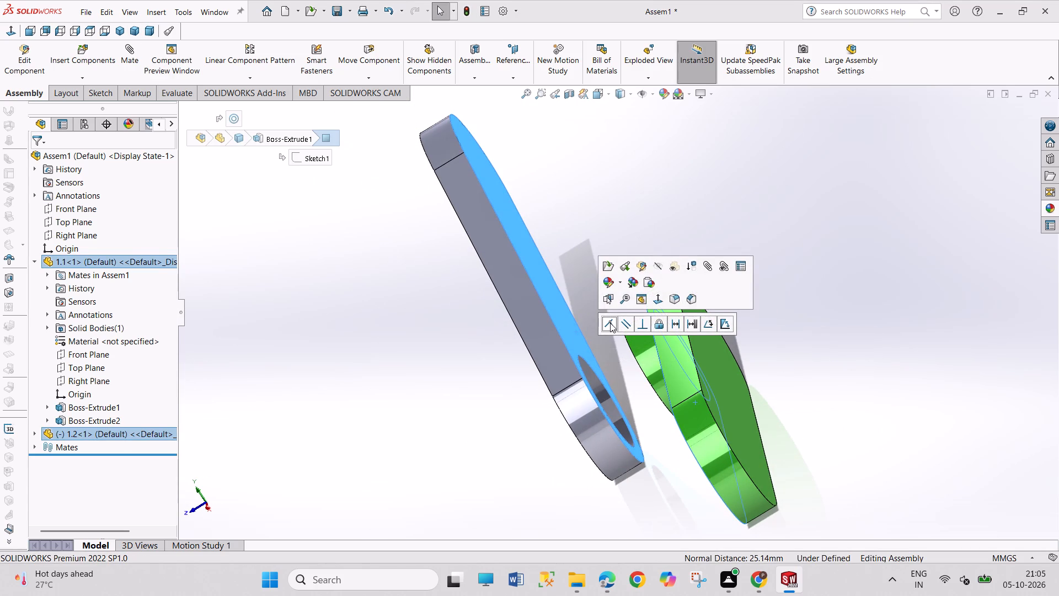
click(610, 323)
drag(524, 403, 534, 431)
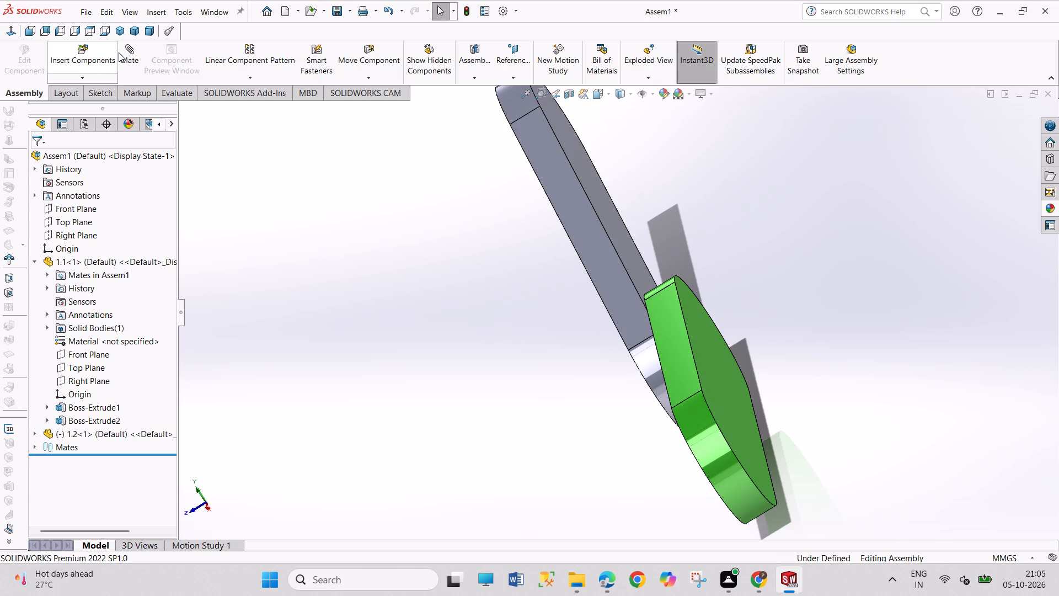
Switch to the isometric view and swing link 1.2 around the boss of 1.1 to check its rotation.
click(117, 32)
drag(412, 402, 448, 471)
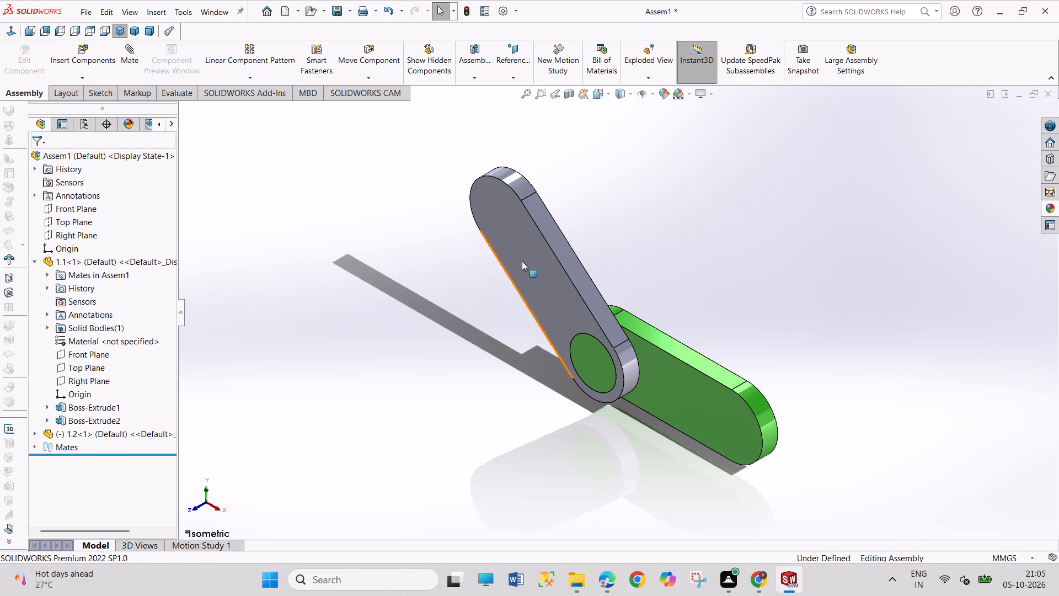
drag(520, 242, 795, 356)
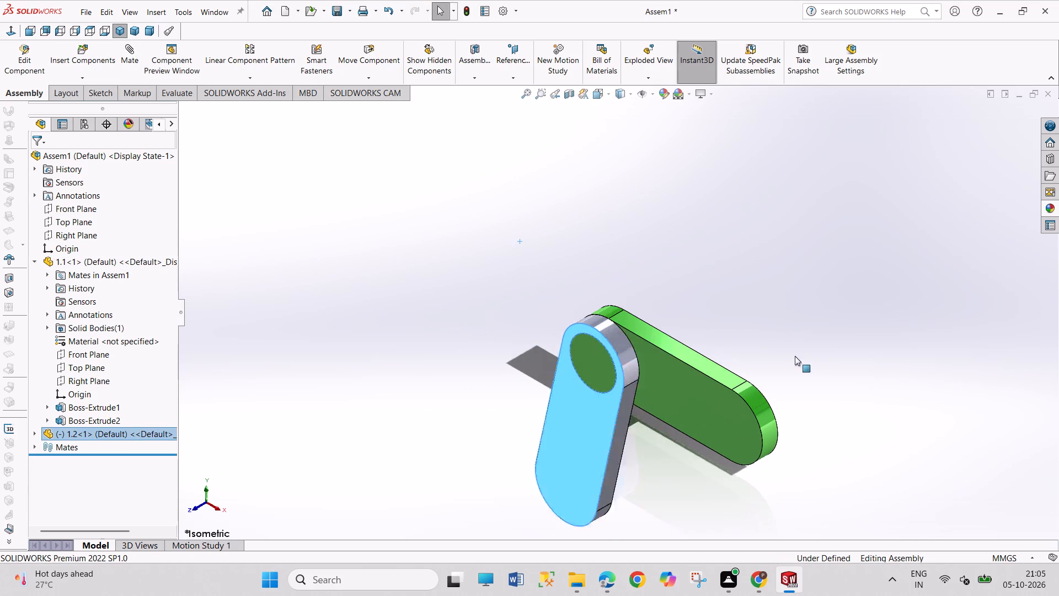
drag(795, 356, 368, 292)
drag(627, 282, 341, 305)
drag(712, 323, 398, 368)
click(398, 350)
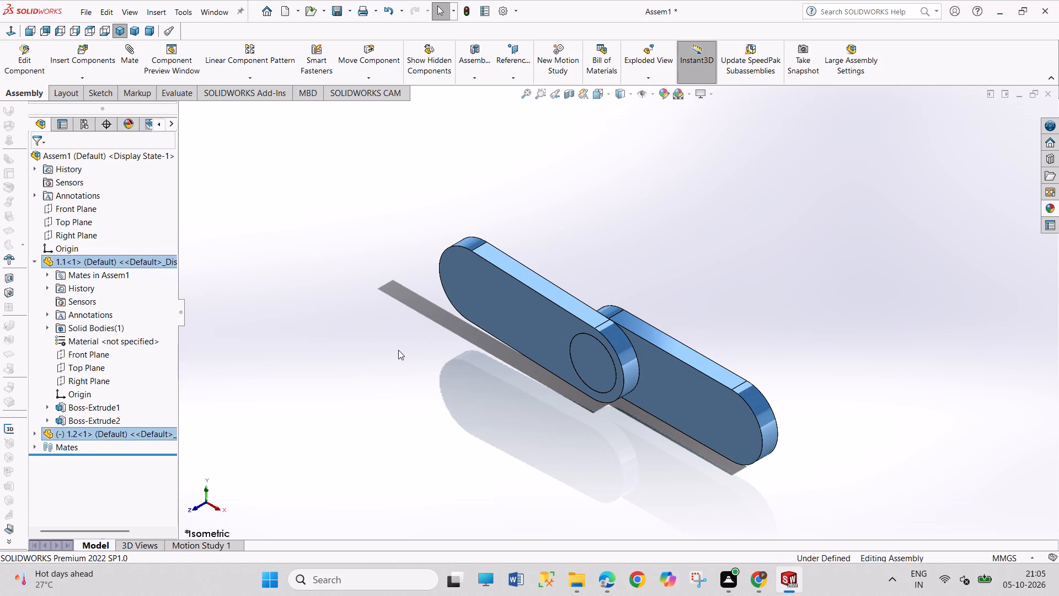
Apply a violet-blue colour to part 1.2 at the part document level.
right_click(504, 301)
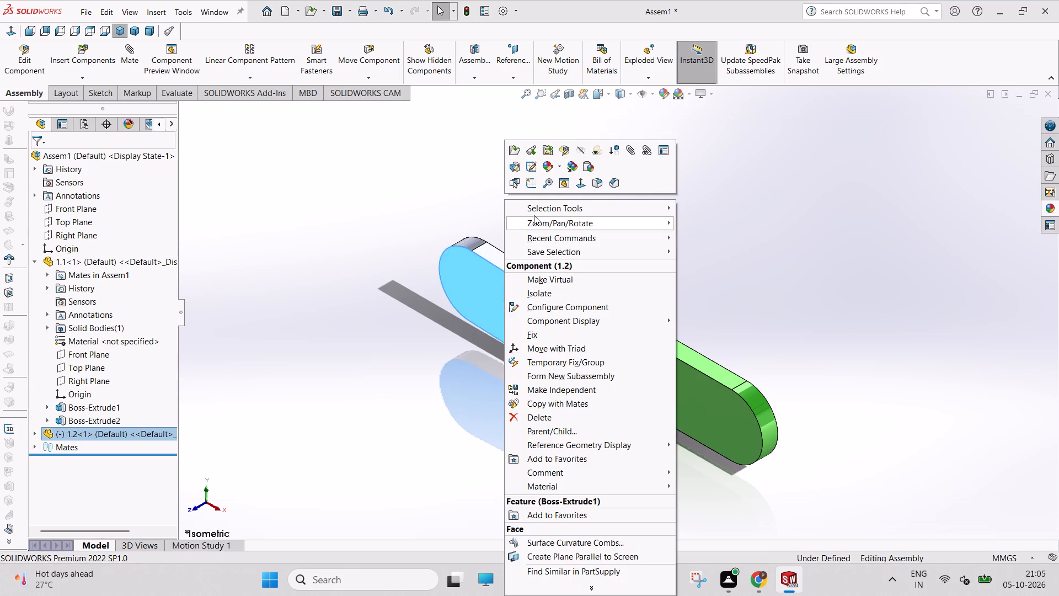
click(558, 164)
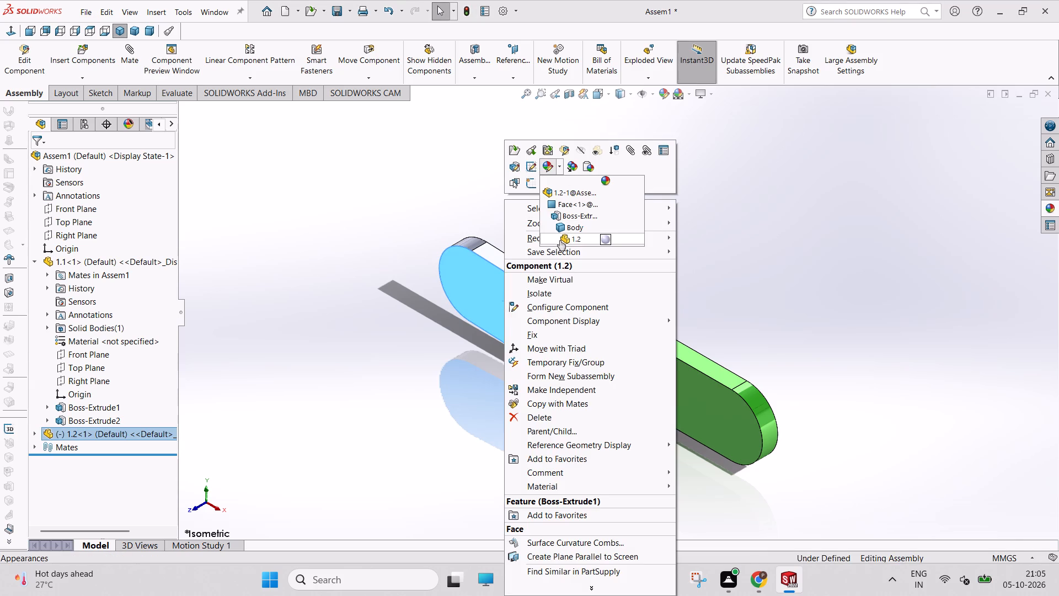
click(560, 240)
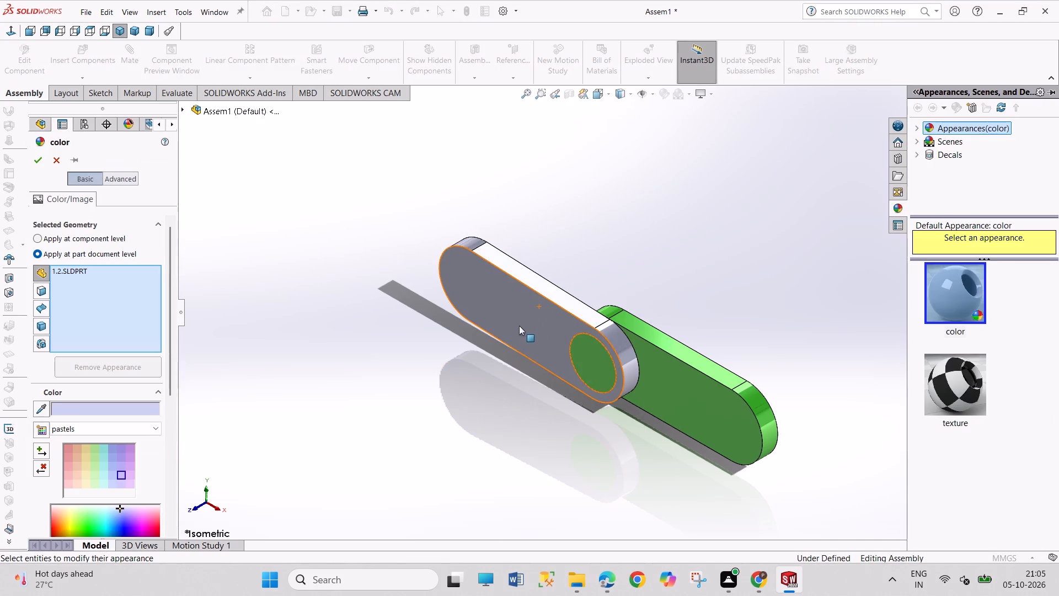
click(127, 523)
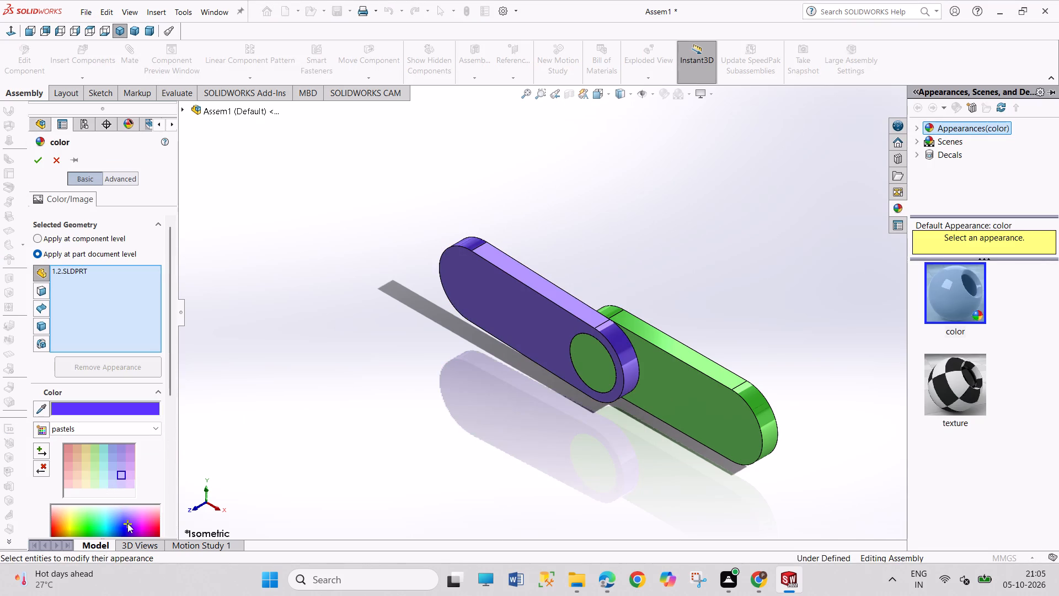
click(39, 163)
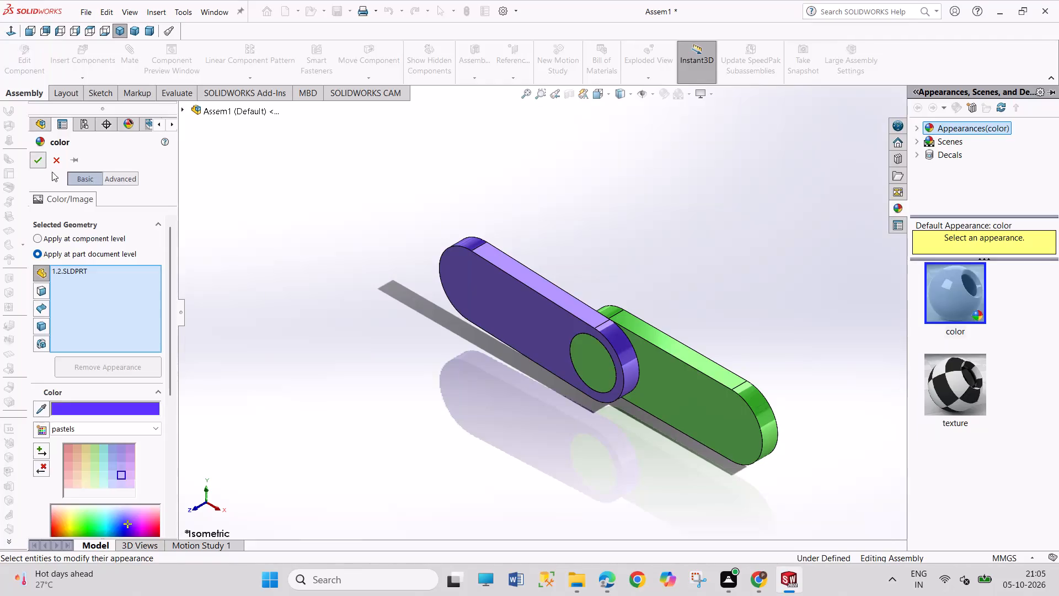
drag(315, 304, 355, 409)
Rotate link 1.2 about the boss until it lies nearly over link 1.1.
drag(504, 304, 480, 321)
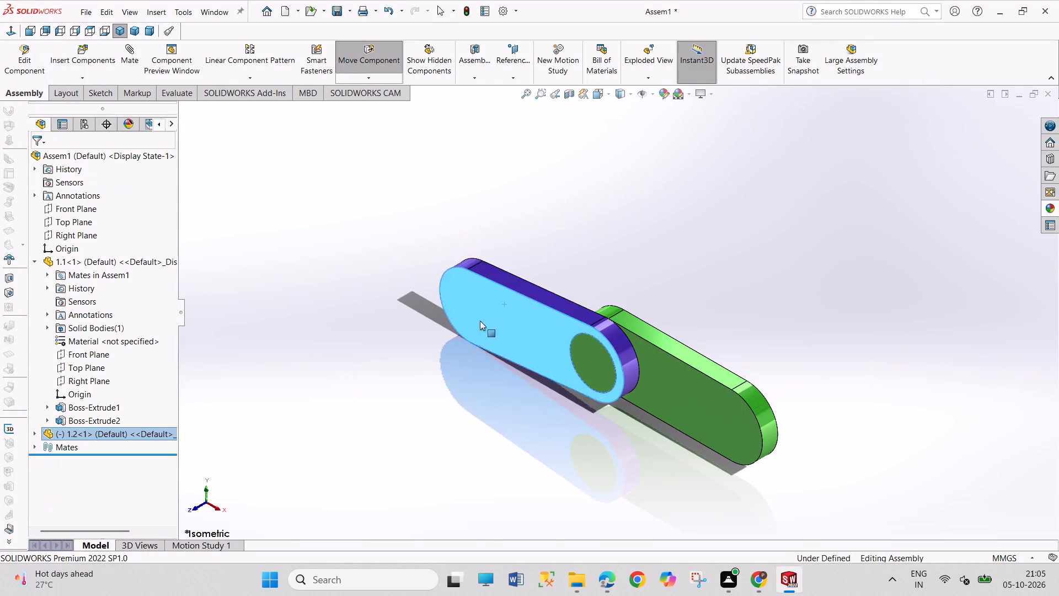
drag(480, 321, 641, 363)
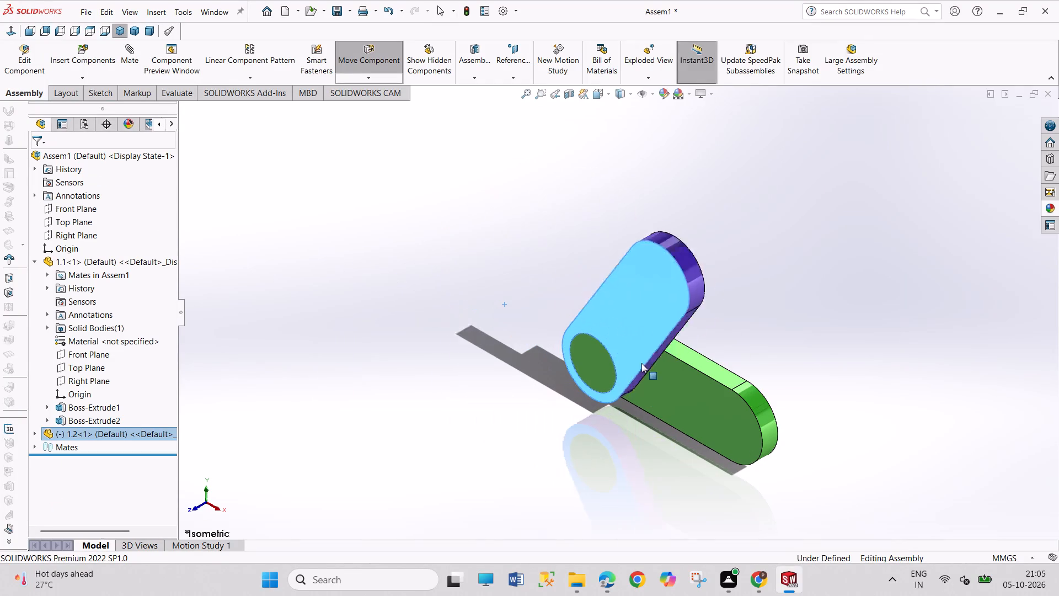
drag(641, 363, 654, 433)
click(405, 389)
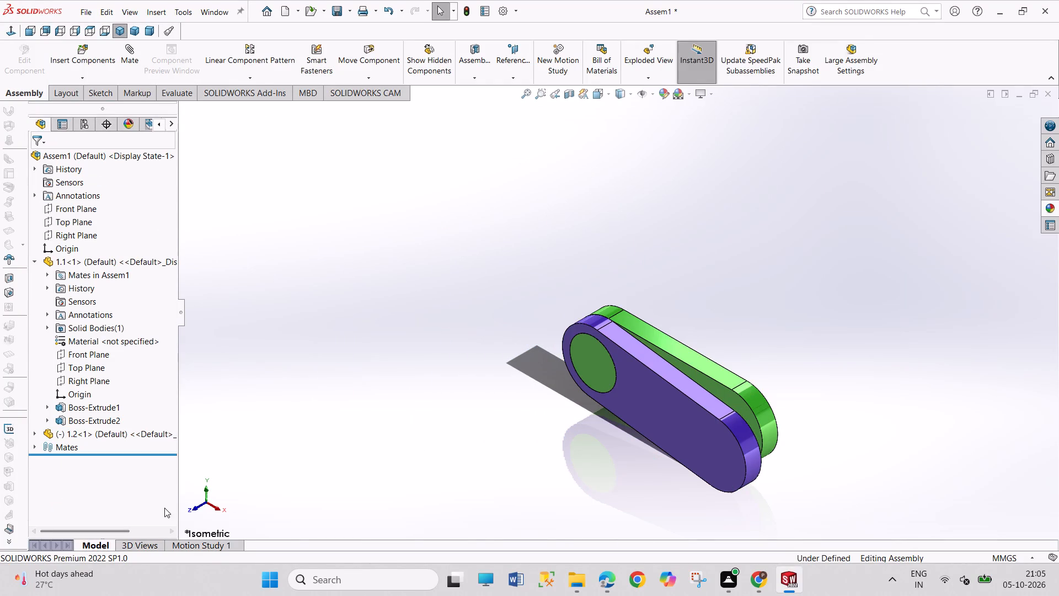
In Motion Study 1, add a 100 RPM constant-speed rotary motor on the front face of 1.2, moving relative to 1.1.
click(182, 550)
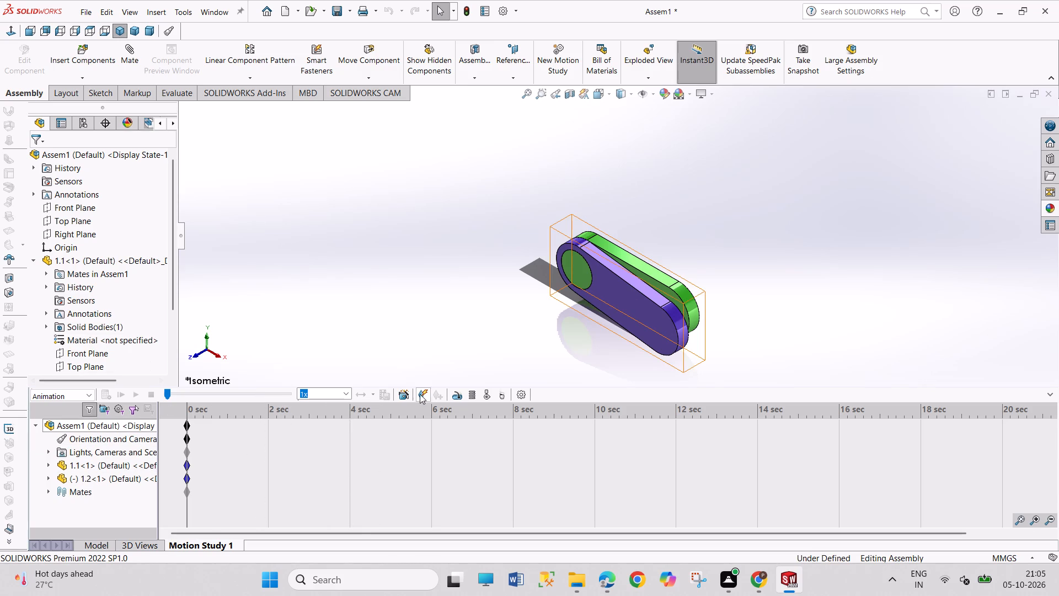
click(453, 391)
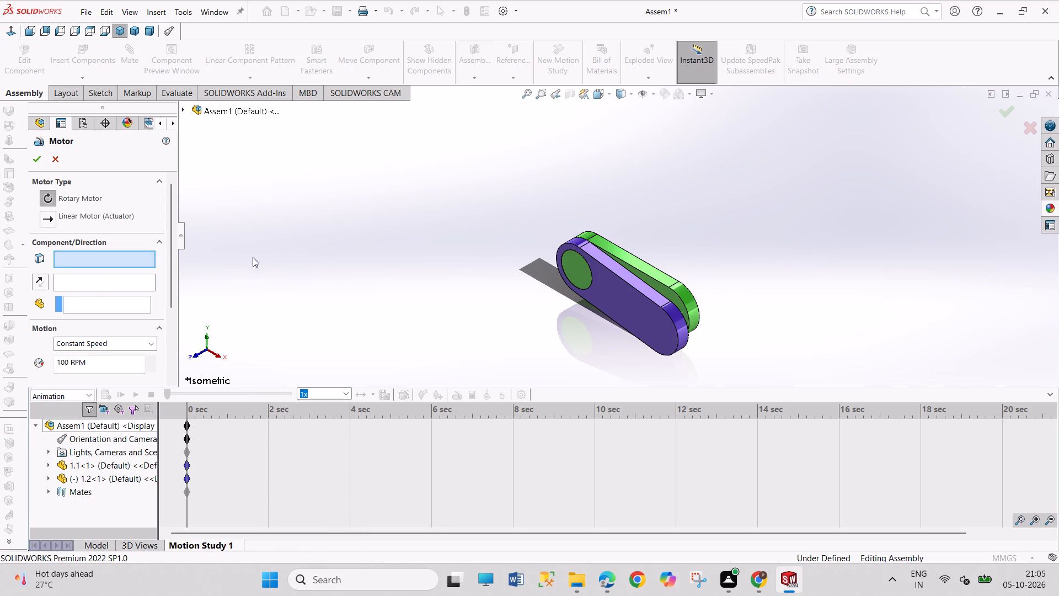
click(92, 288)
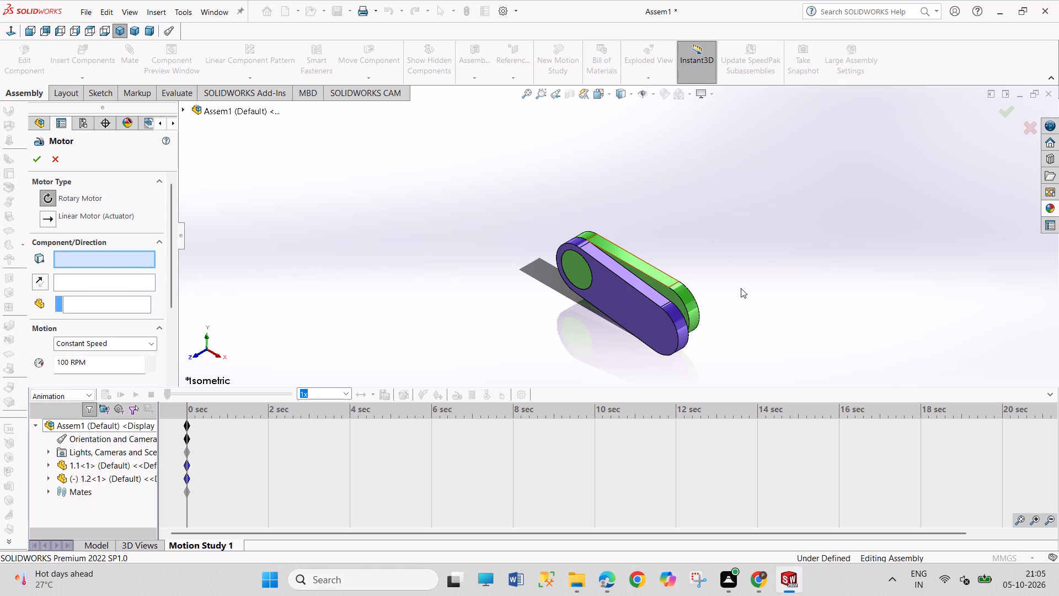
click(643, 297)
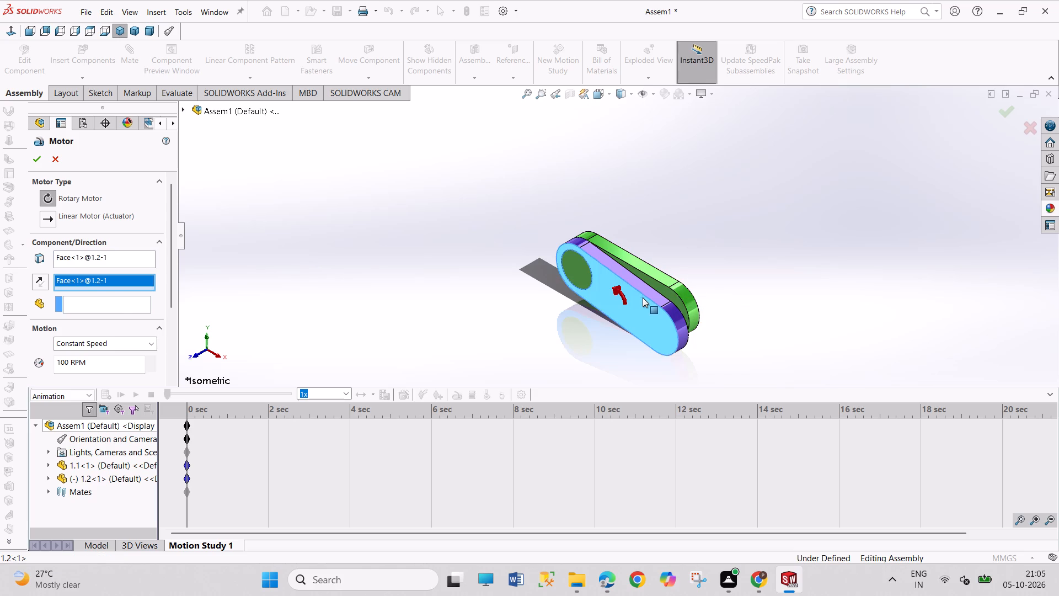
click(117, 301)
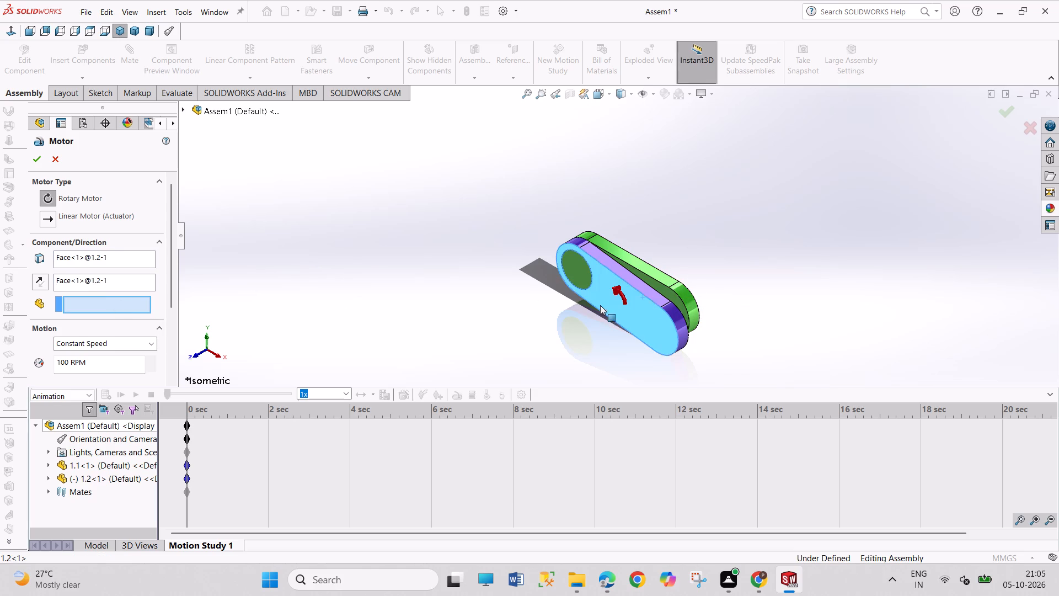
click(662, 276)
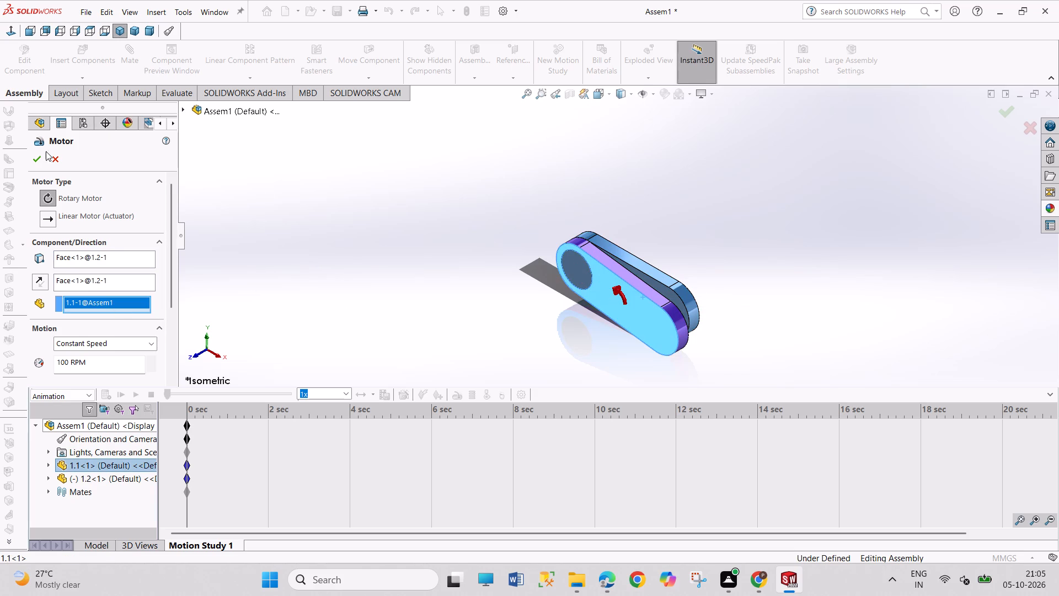
click(44, 156)
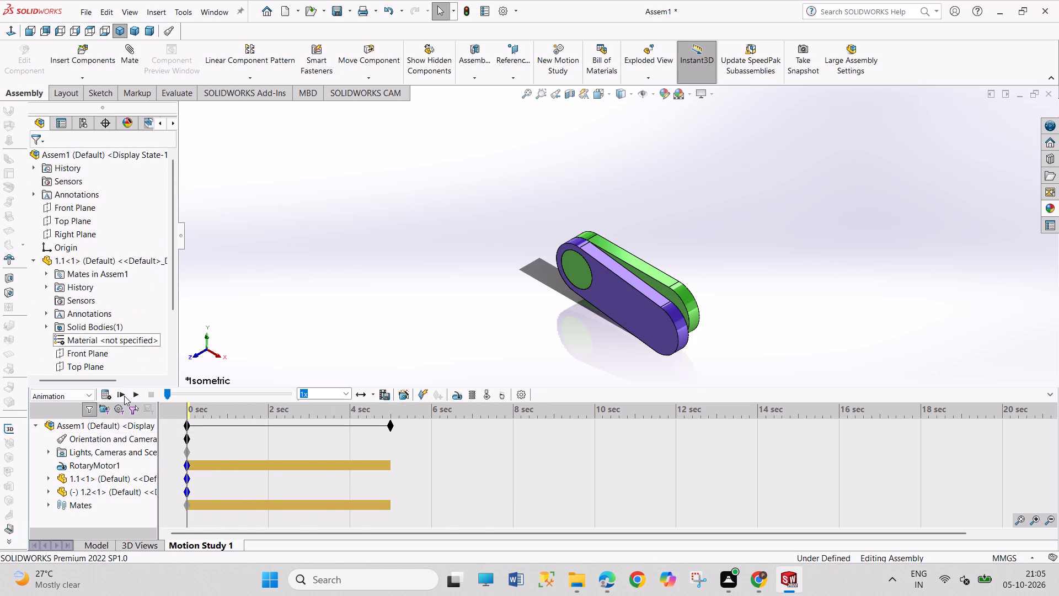
Calculate the motion study, then stop its playback.
click(106, 392)
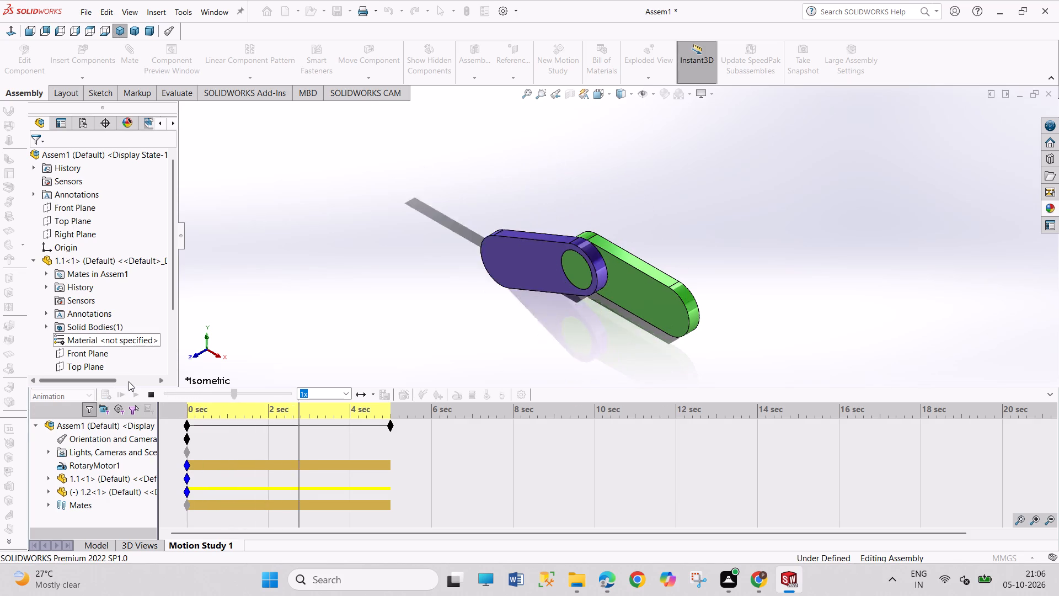
click(155, 396)
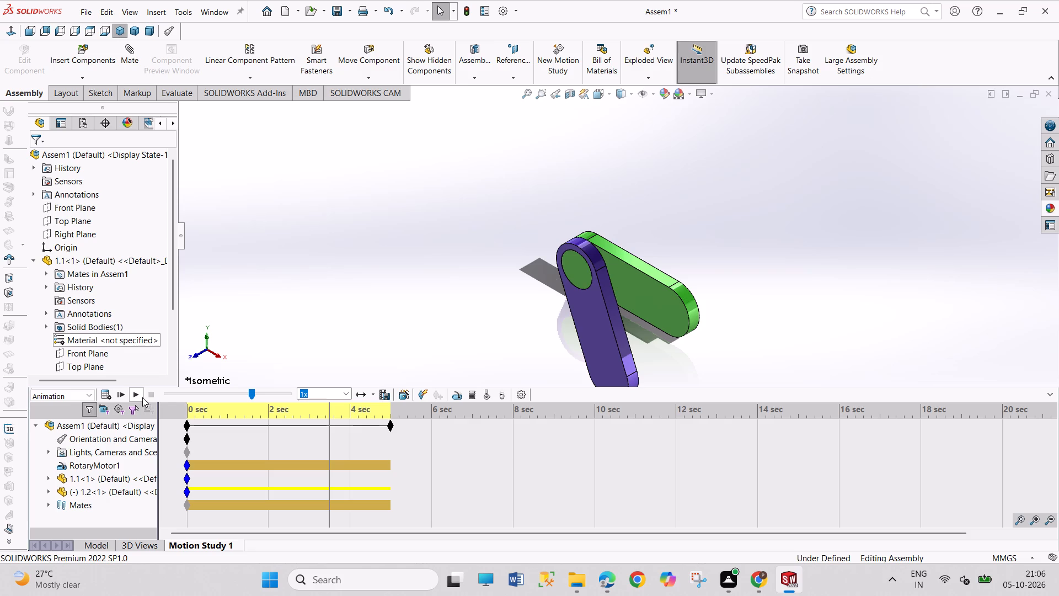
Play the animation and examine the rotation of 1.2 about the boss of 1.1 close up and from afar, then stop it.
click(137, 397)
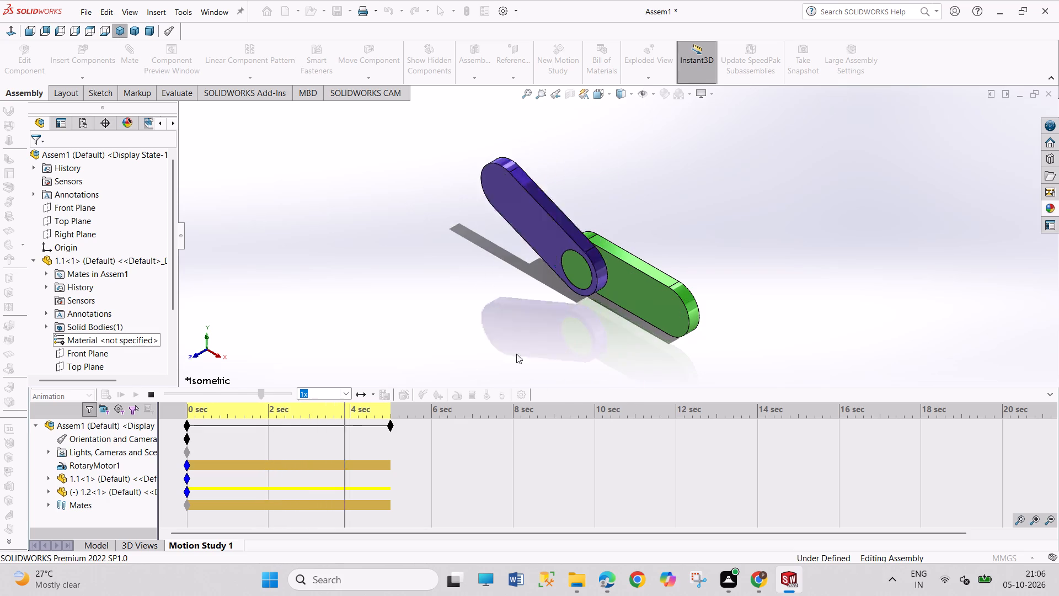
scroll(646, 327, down, 6)
scroll(618, 248, down, 4)
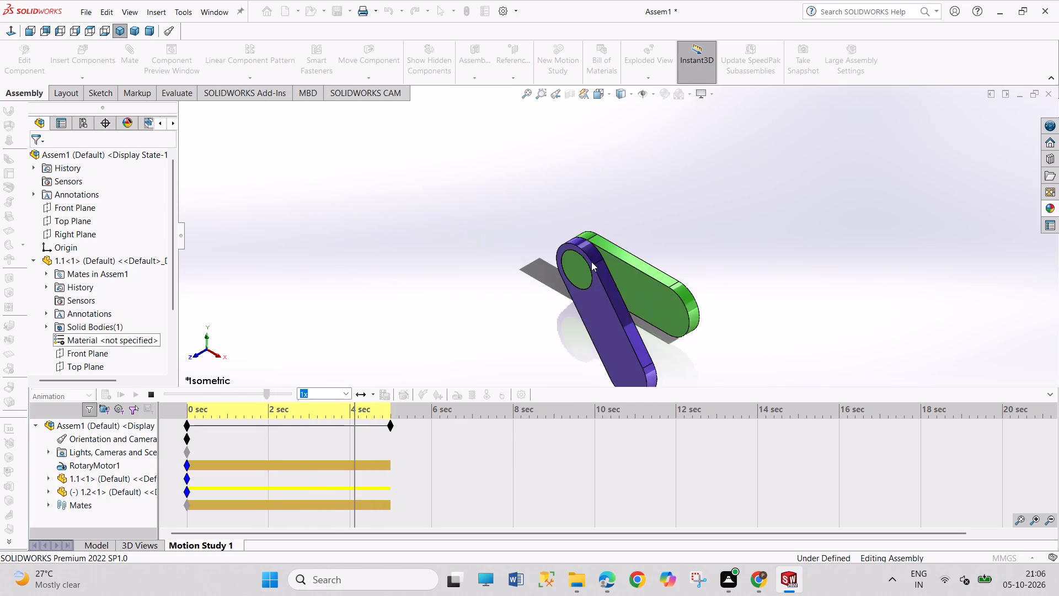
scroll(591, 262, down, 4)
scroll(631, 294, up, 4)
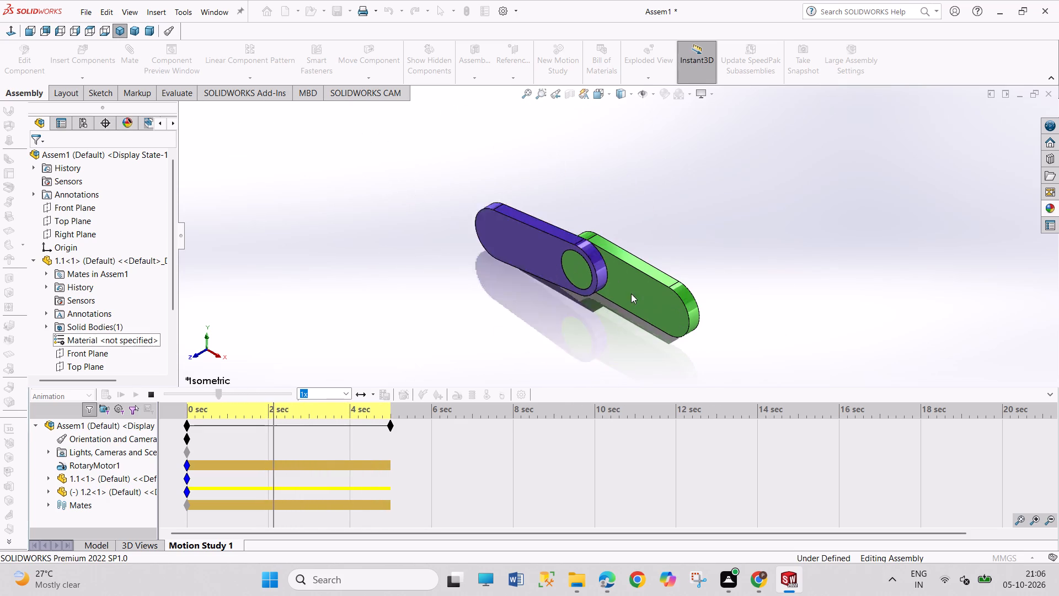
scroll(631, 295, down, 7)
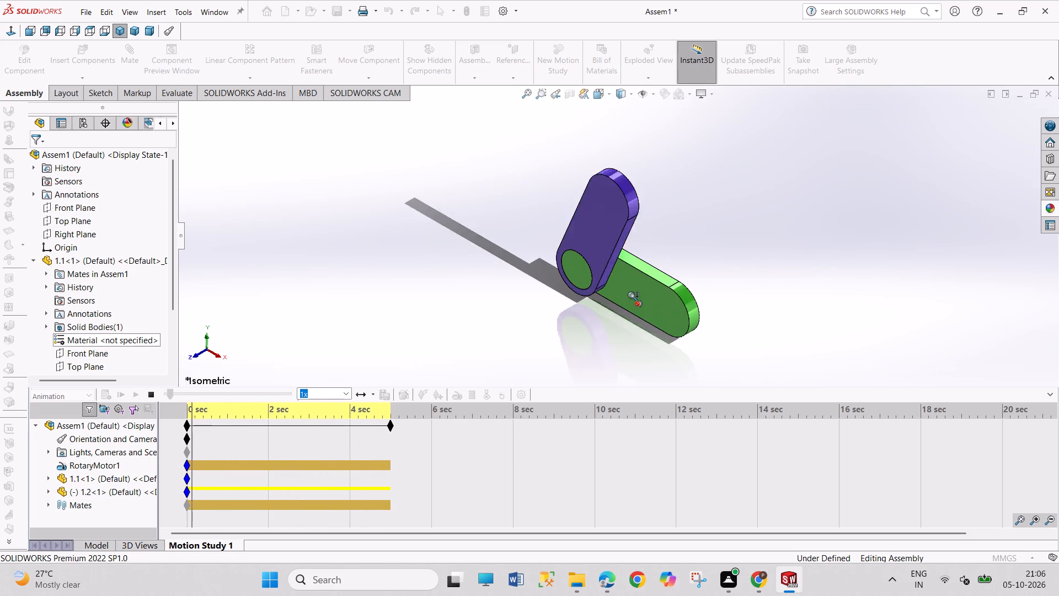
scroll(631, 295, down, 8)
scroll(596, 239, down, 5)
scroll(513, 236, down, 5)
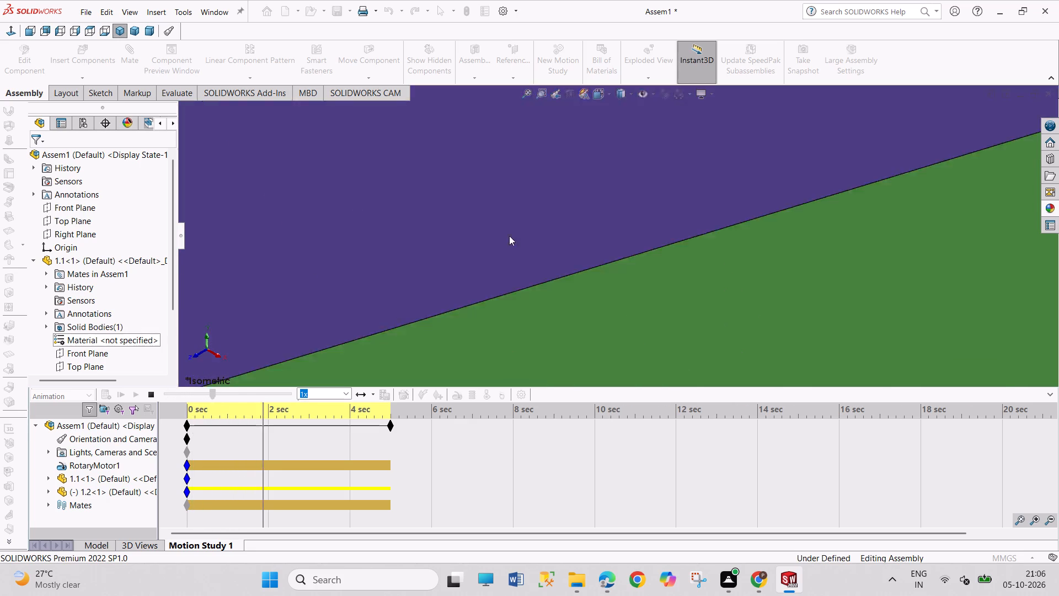
scroll(509, 237, up, 5)
scroll(440, 222, up, 8)
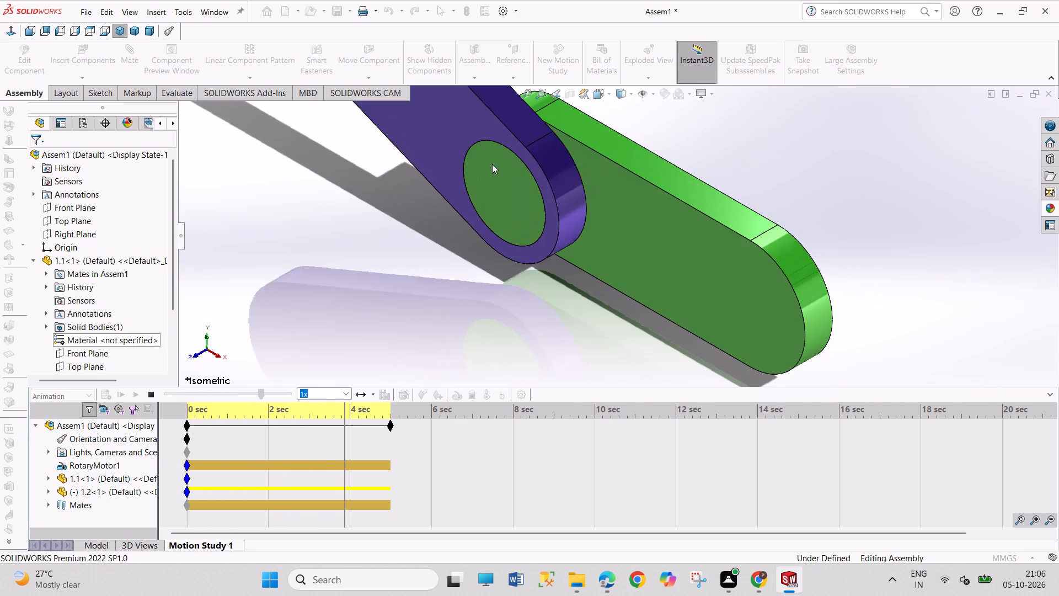
scroll(494, 163, up, 1)
scroll(557, 159, up, 6)
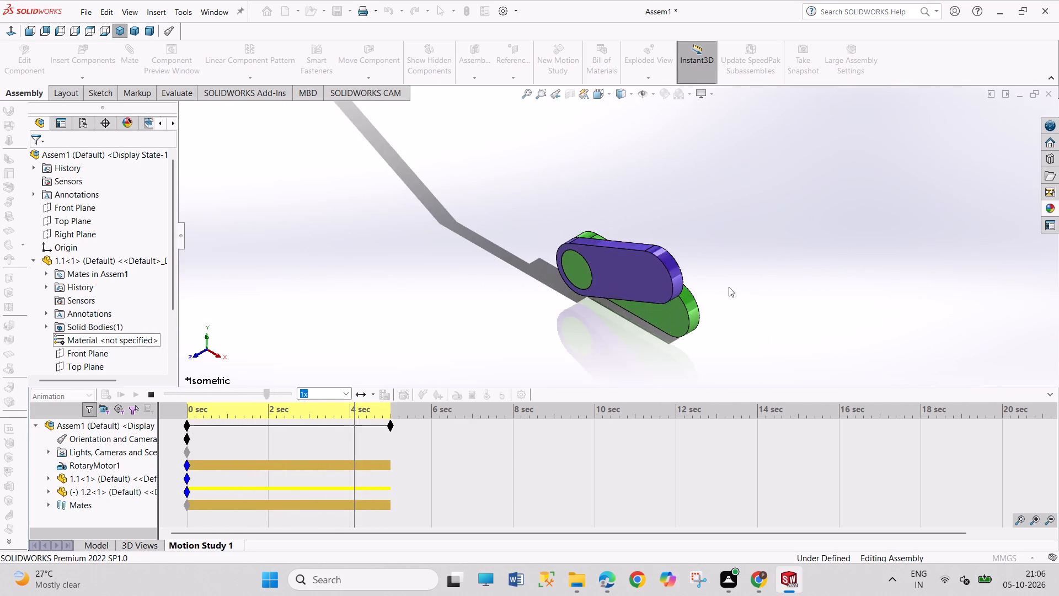
scroll(762, 301, up, 8)
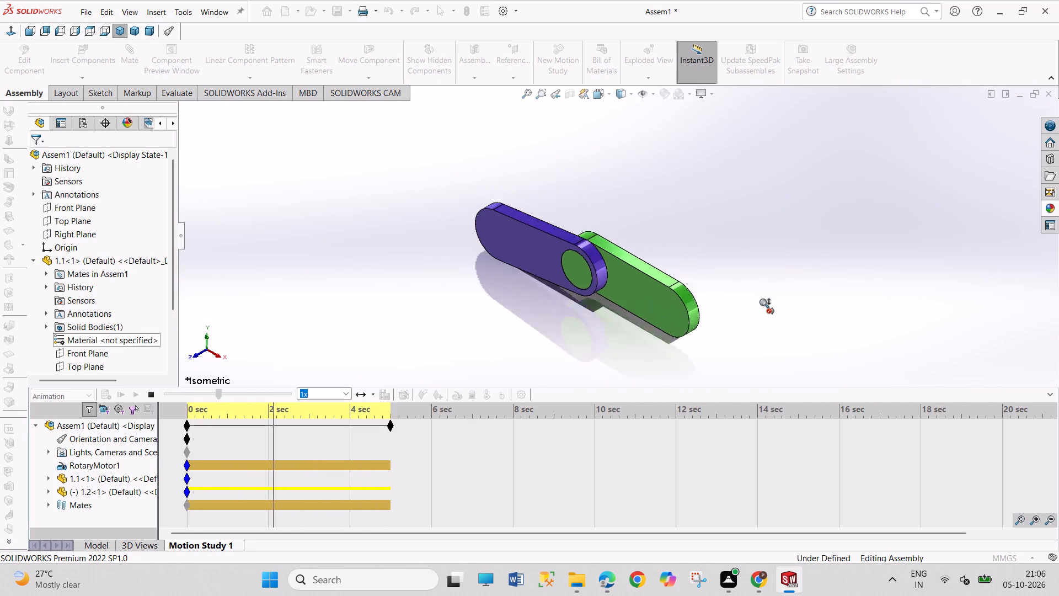
scroll(763, 302, up, 13)
scroll(651, 306, up, 7)
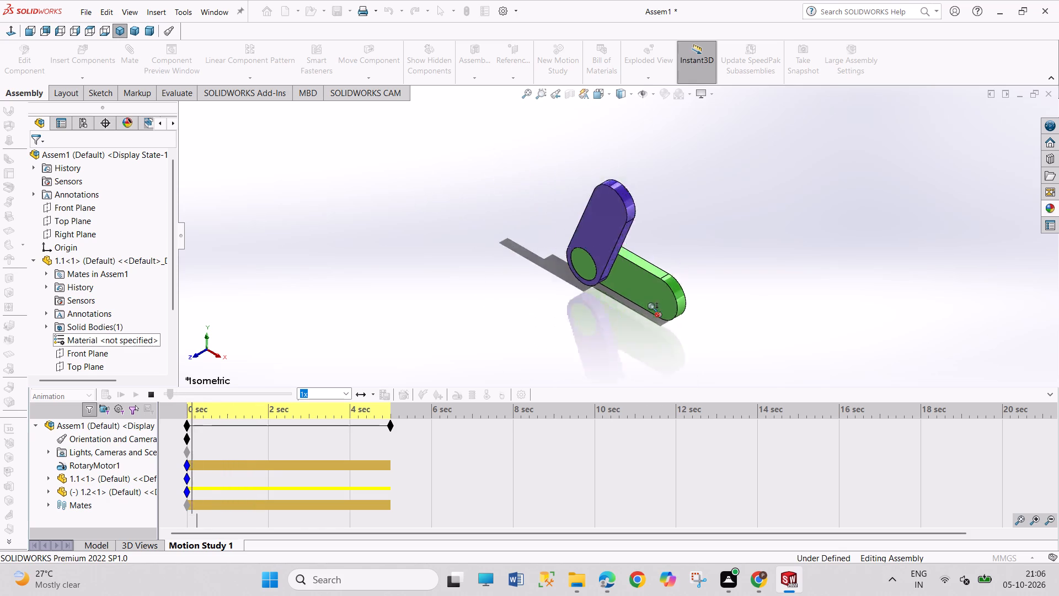
scroll(651, 306, up, 13)
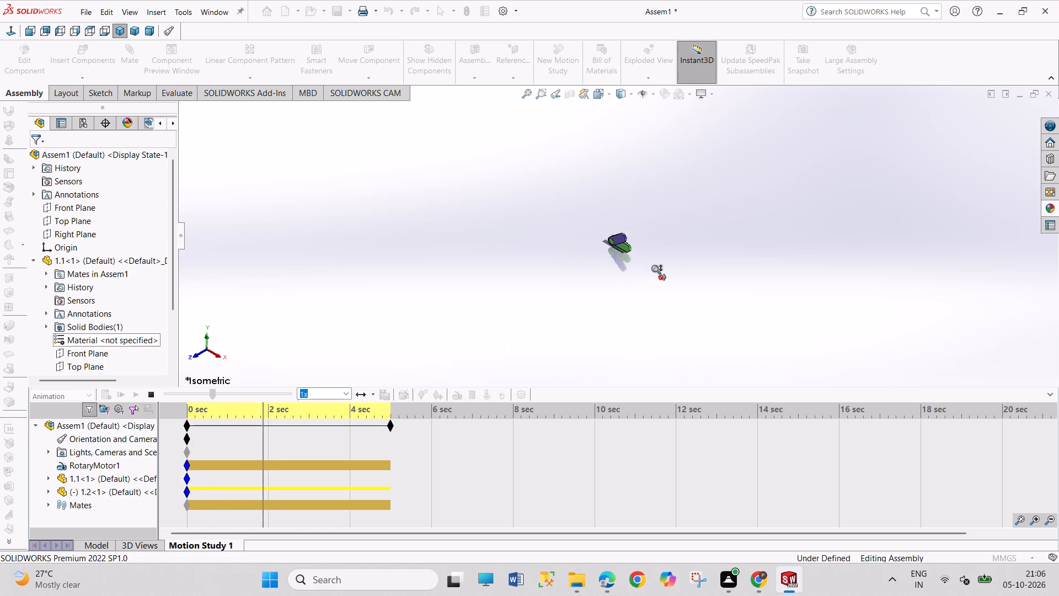
scroll(655, 268, up, 10)
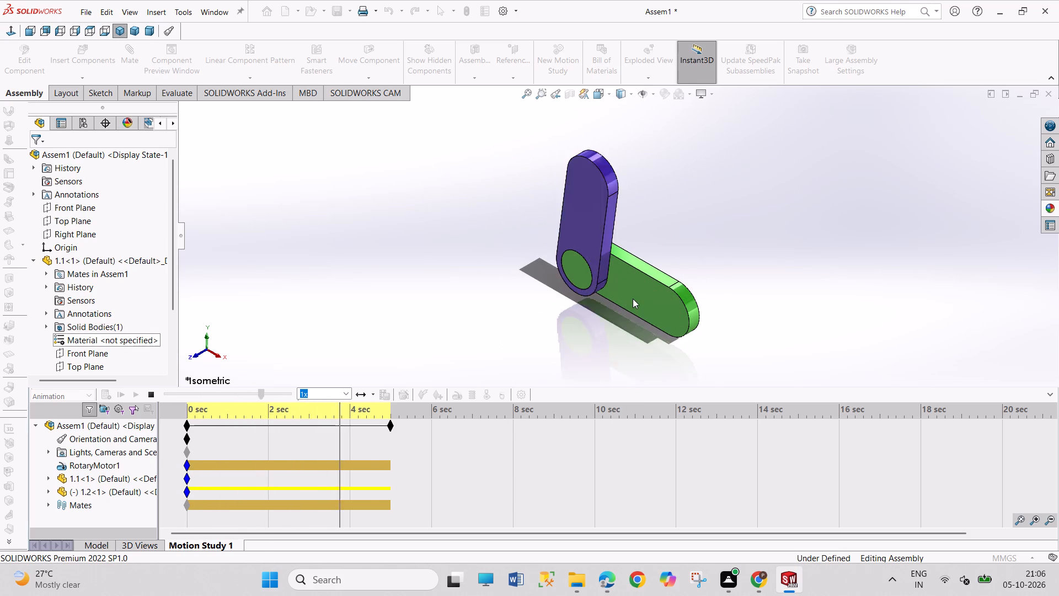
scroll(633, 299, down, 1)
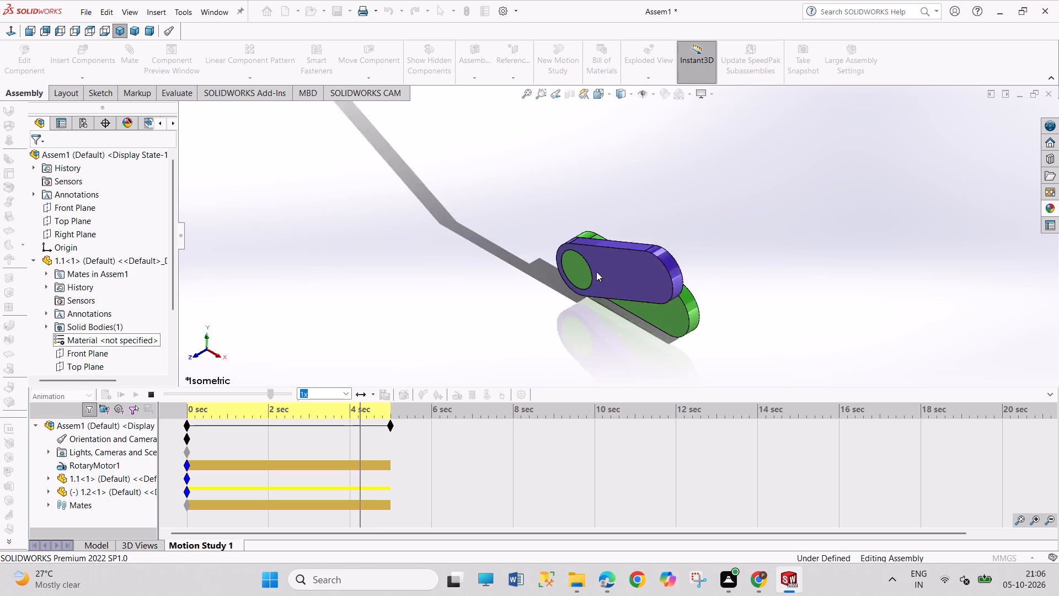
scroll(596, 272, down, 20)
scroll(596, 272, down, 5)
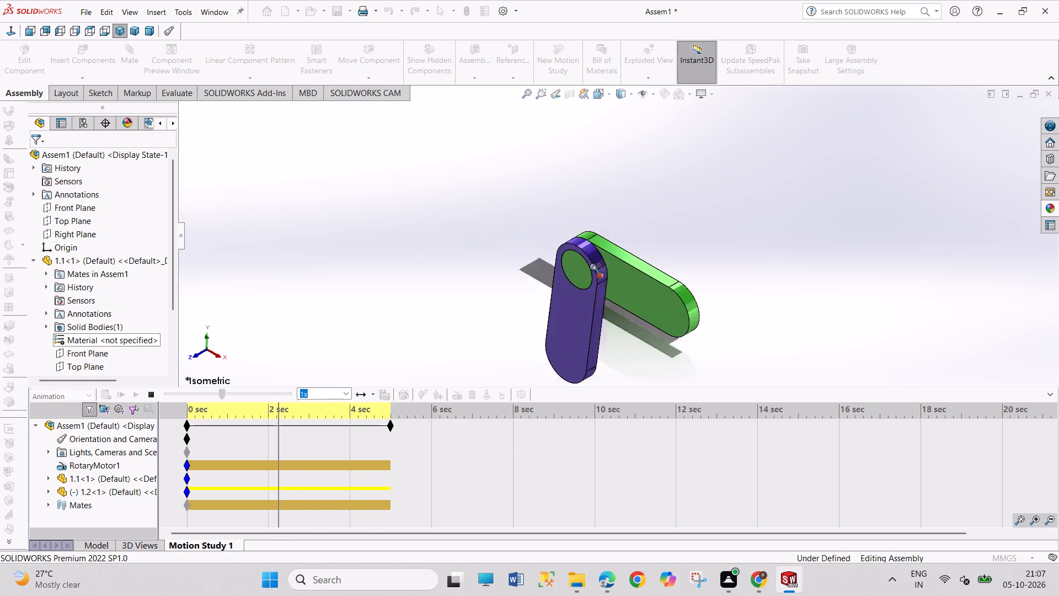
scroll(593, 267, down, 8)
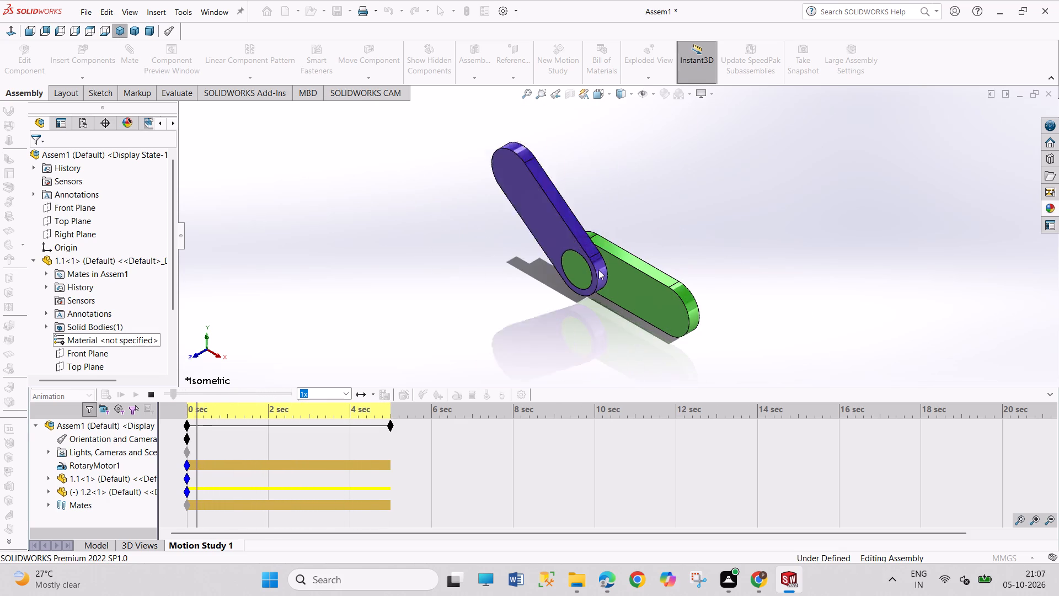
scroll(346, 275, up, 4)
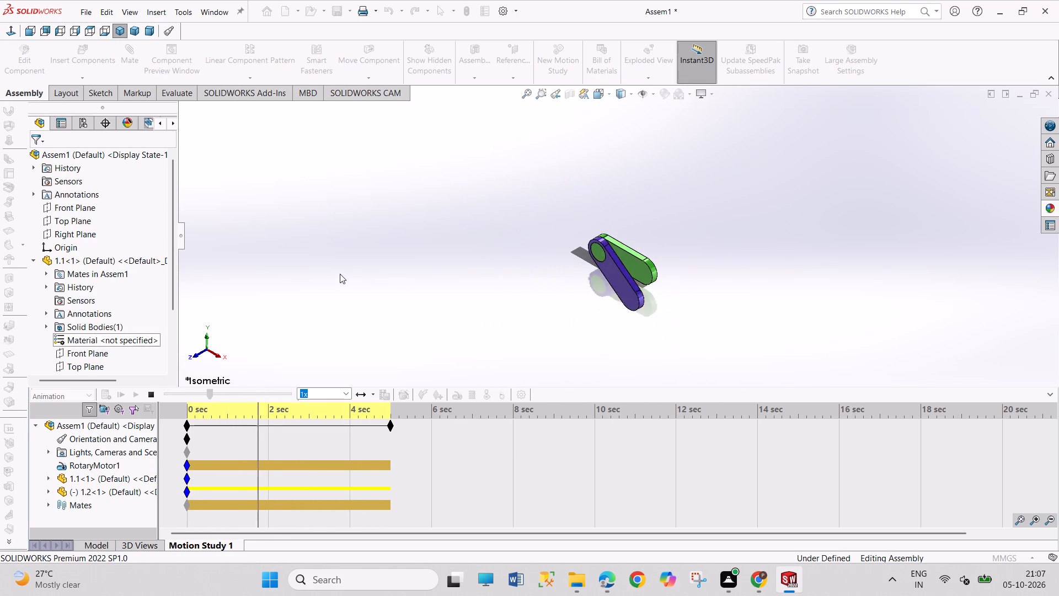
scroll(322, 267, down, 3)
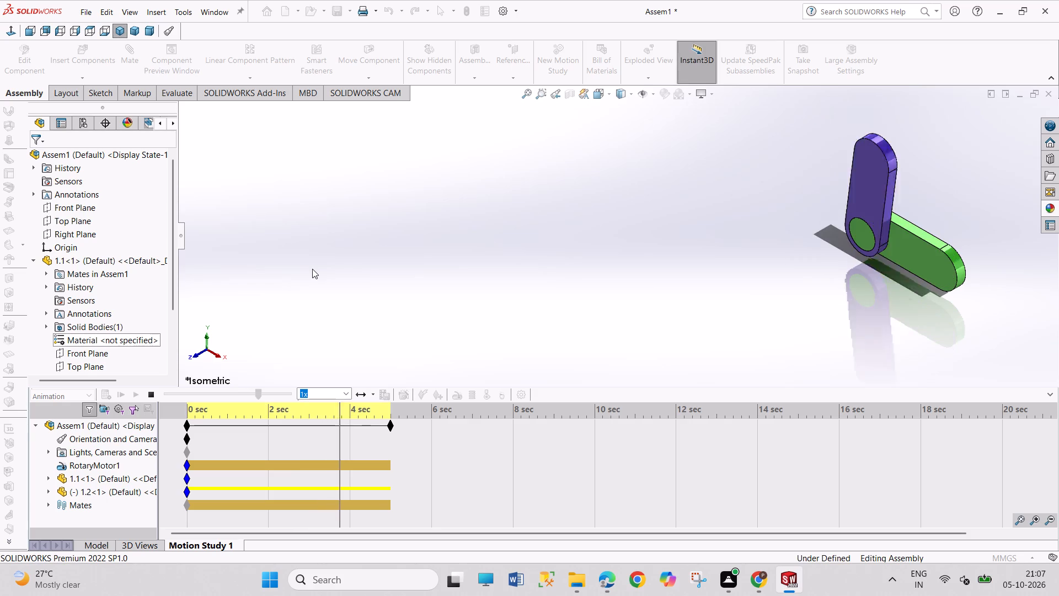
scroll(312, 269, down, 1)
scroll(312, 269, up, 2)
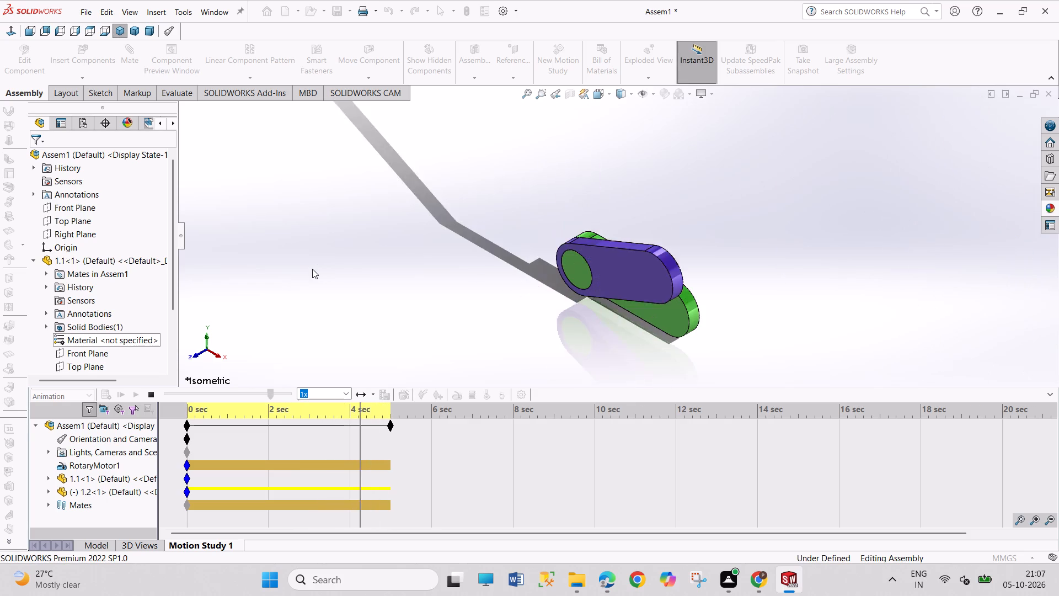
scroll(312, 269, up, 3)
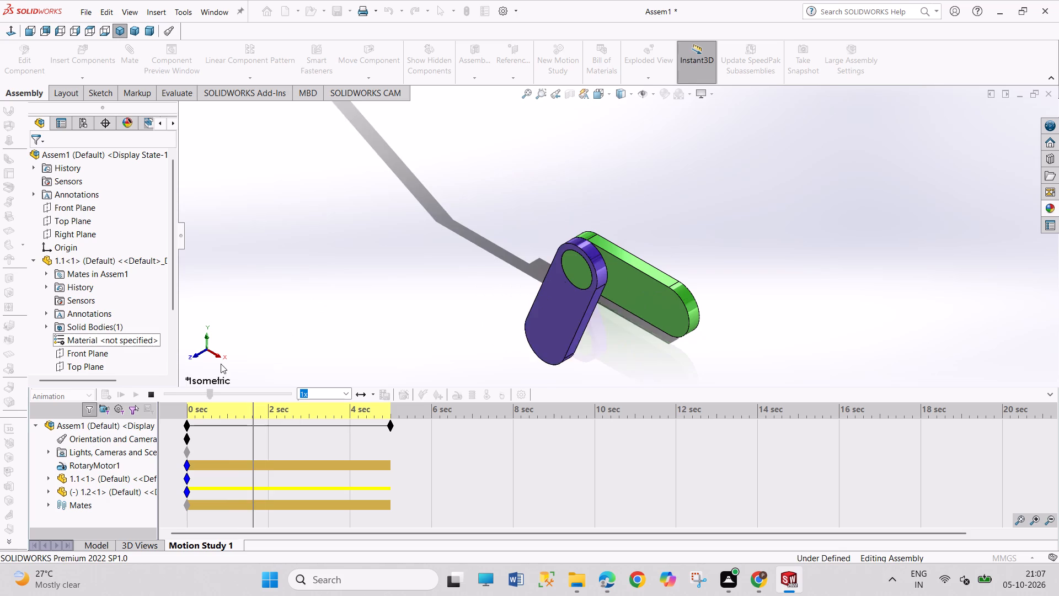
click(145, 398)
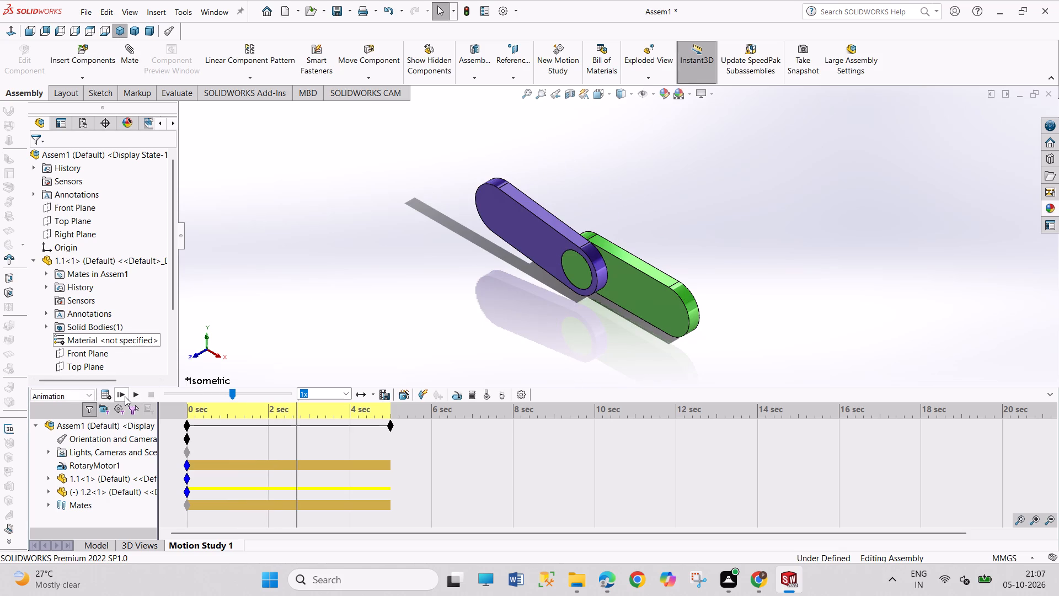
Replay the animation in short bursts and stop it when link 1.2 lies nearly over link 1.1.
click(135, 395)
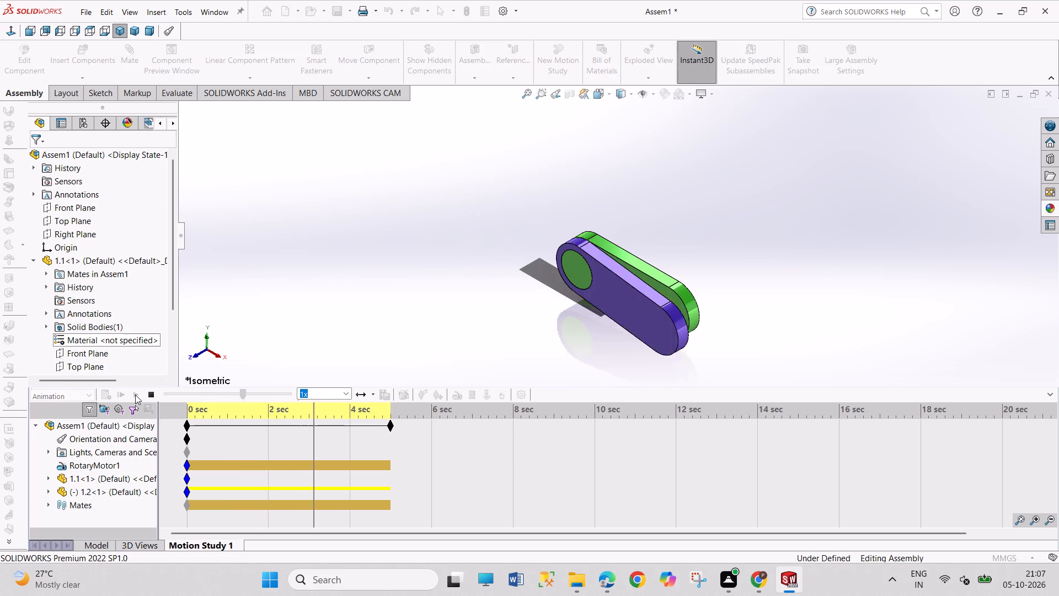
click(135, 395)
click(151, 392)
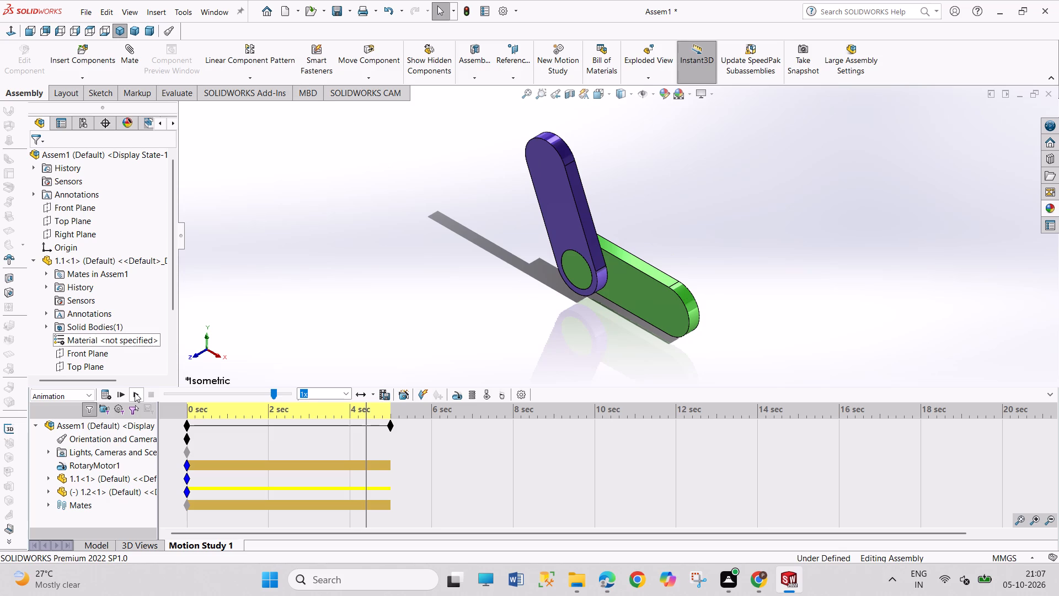
click(135, 392)
click(151, 395)
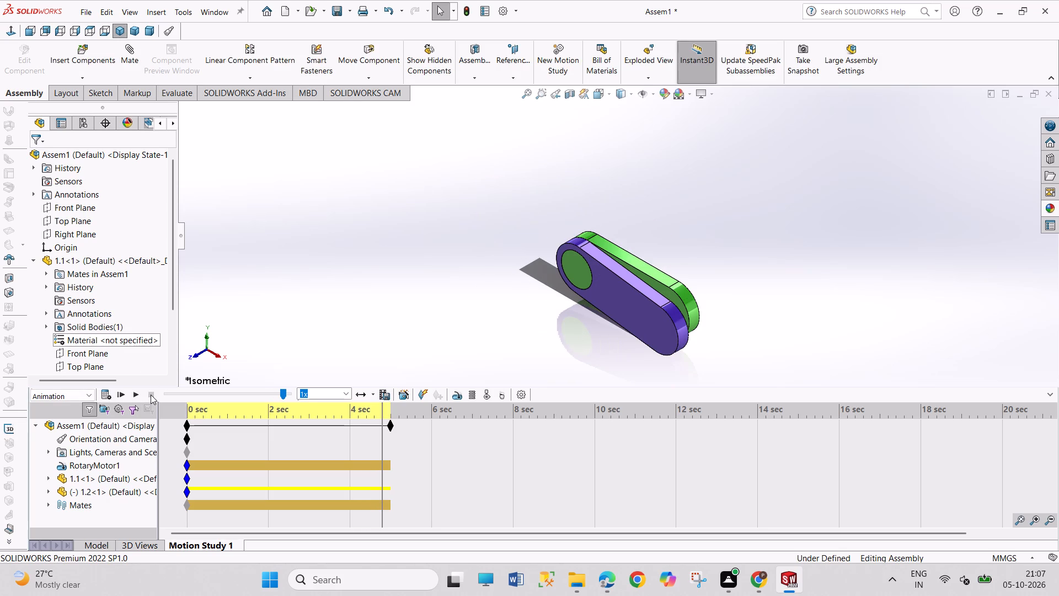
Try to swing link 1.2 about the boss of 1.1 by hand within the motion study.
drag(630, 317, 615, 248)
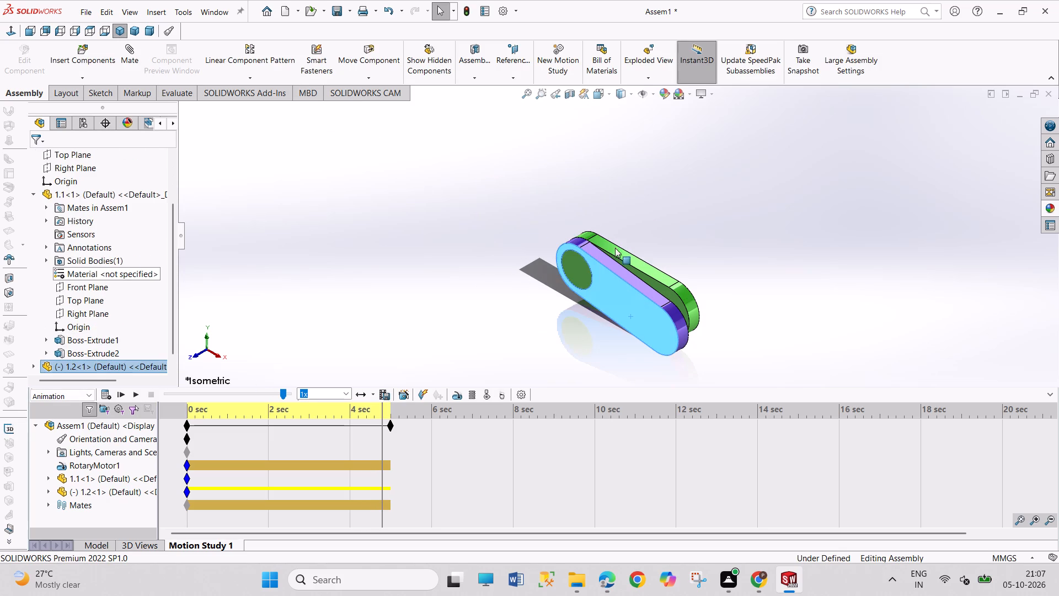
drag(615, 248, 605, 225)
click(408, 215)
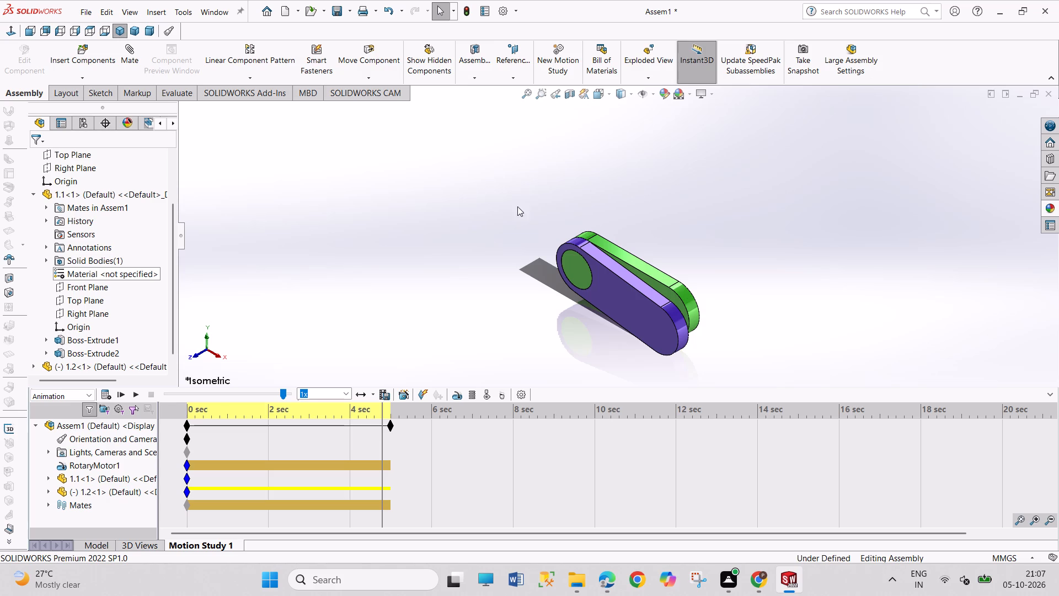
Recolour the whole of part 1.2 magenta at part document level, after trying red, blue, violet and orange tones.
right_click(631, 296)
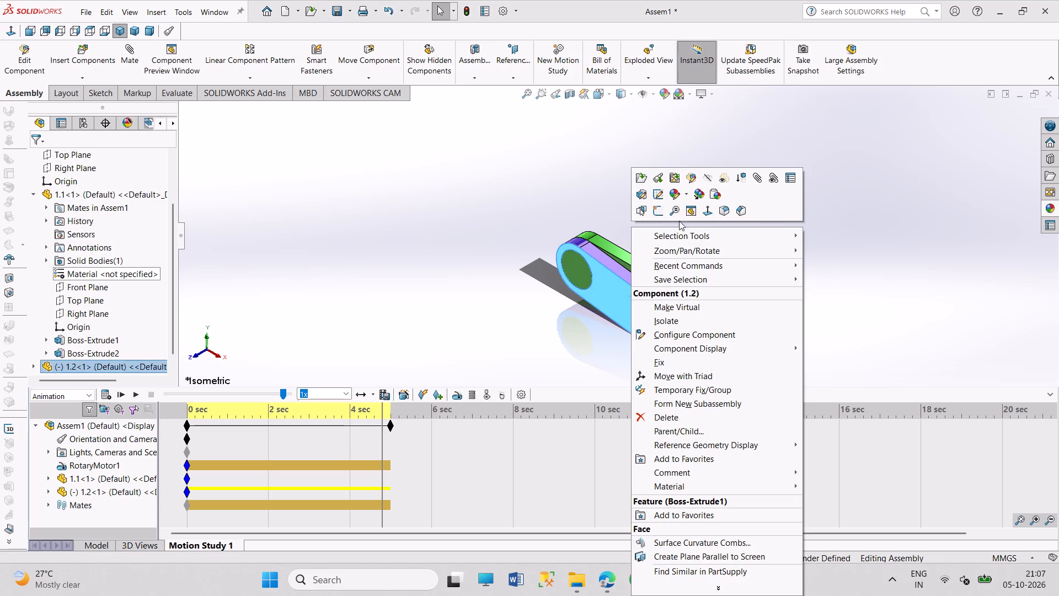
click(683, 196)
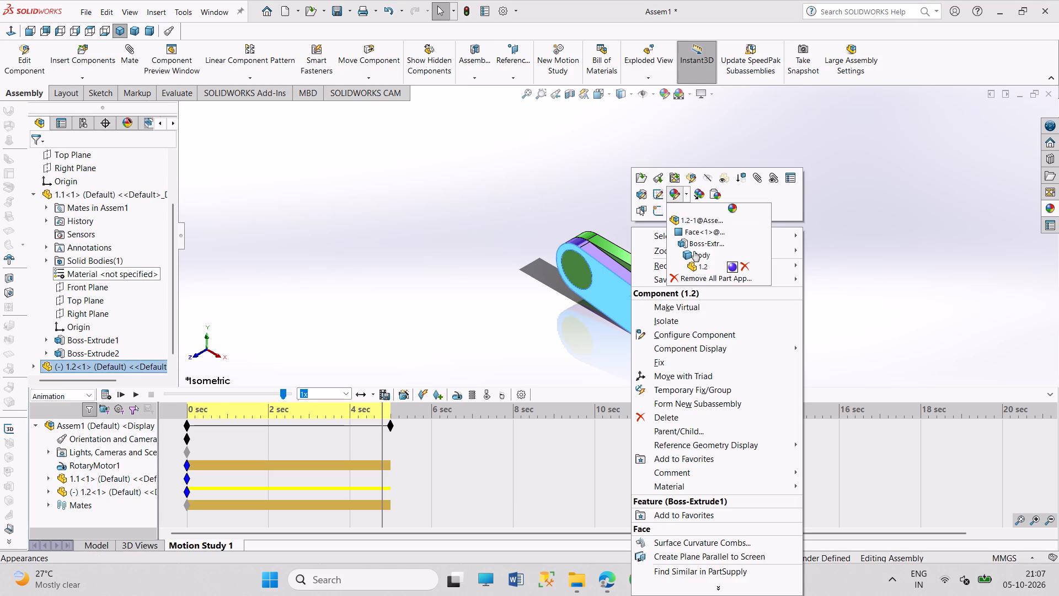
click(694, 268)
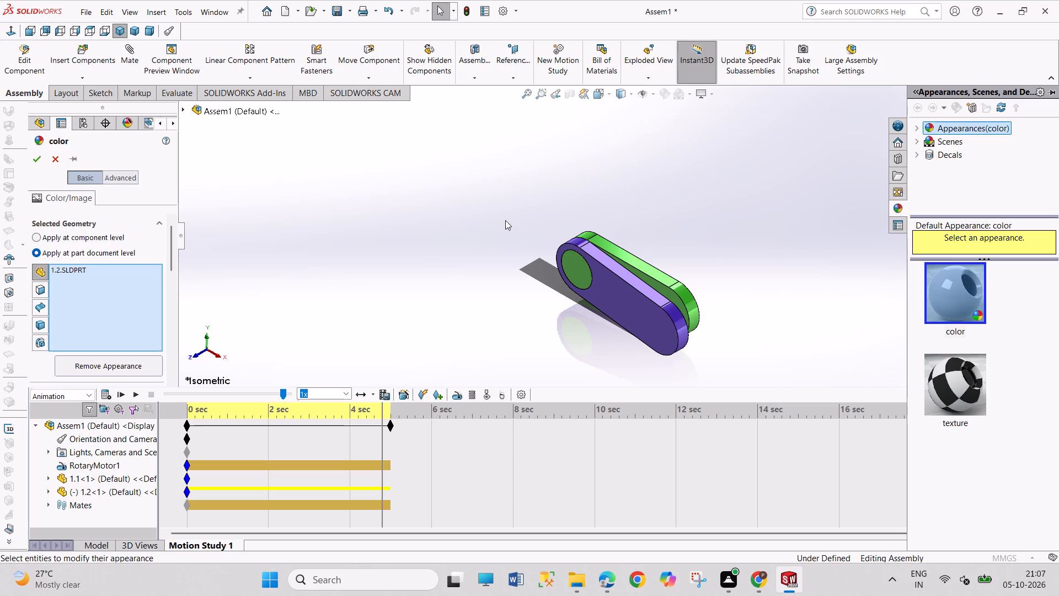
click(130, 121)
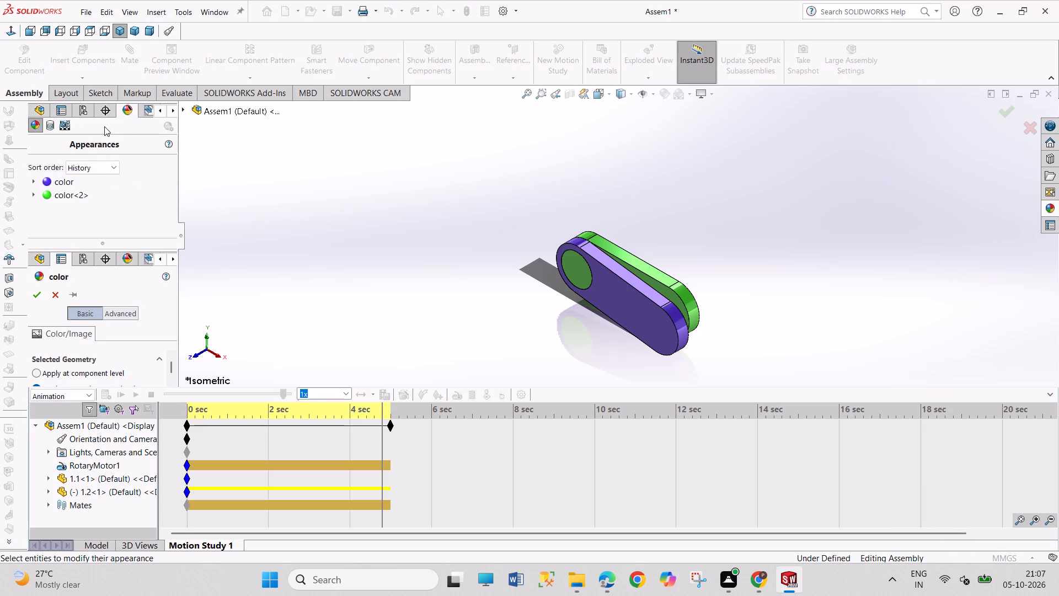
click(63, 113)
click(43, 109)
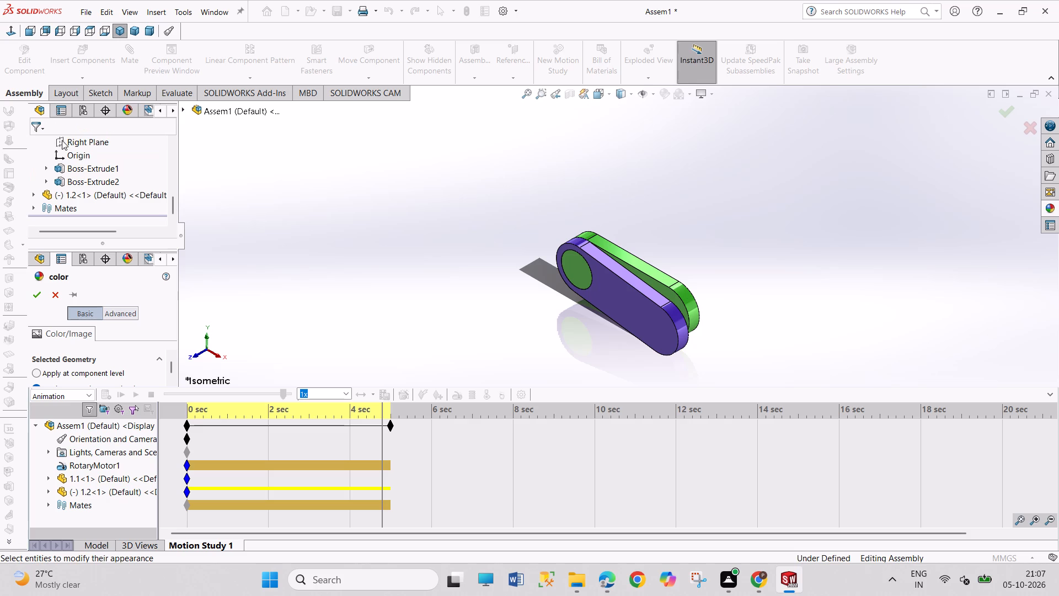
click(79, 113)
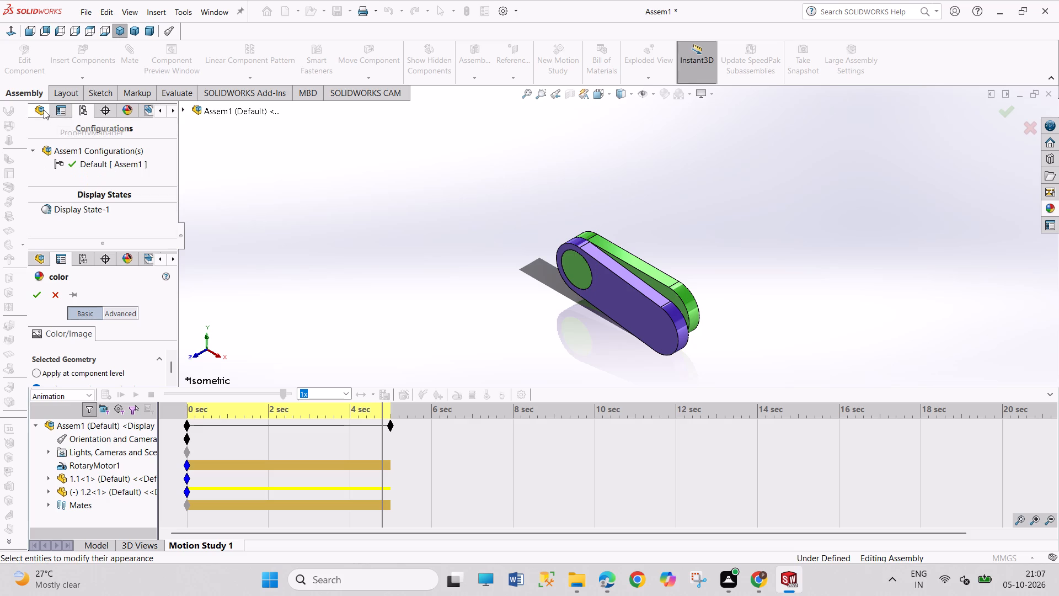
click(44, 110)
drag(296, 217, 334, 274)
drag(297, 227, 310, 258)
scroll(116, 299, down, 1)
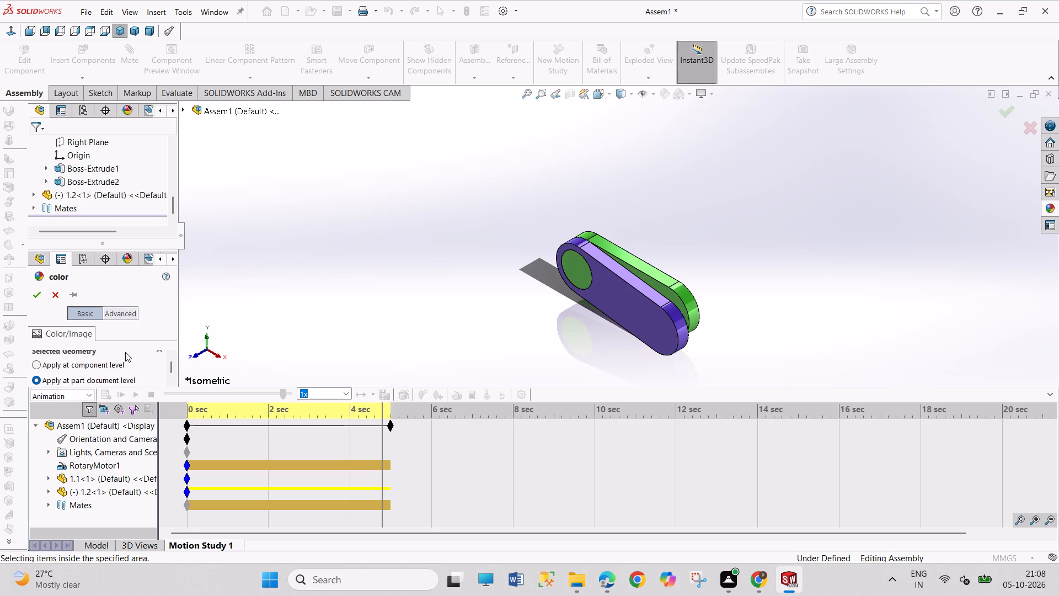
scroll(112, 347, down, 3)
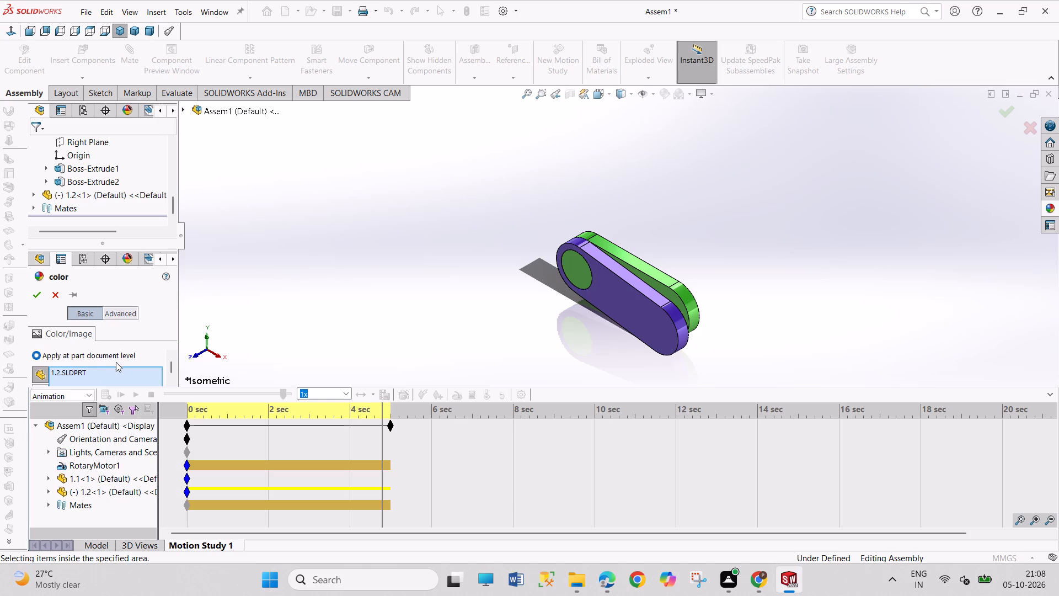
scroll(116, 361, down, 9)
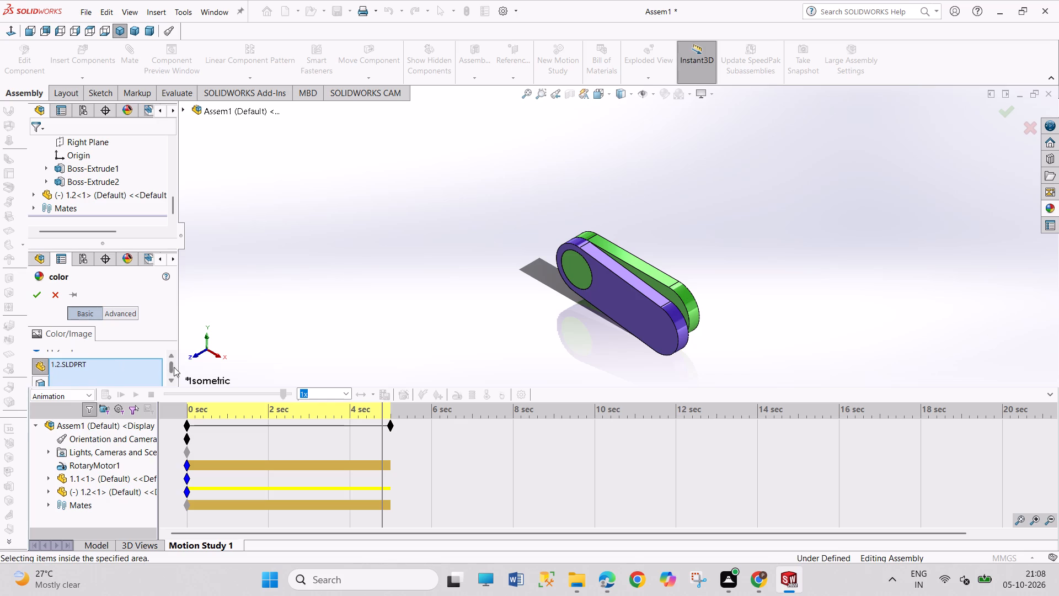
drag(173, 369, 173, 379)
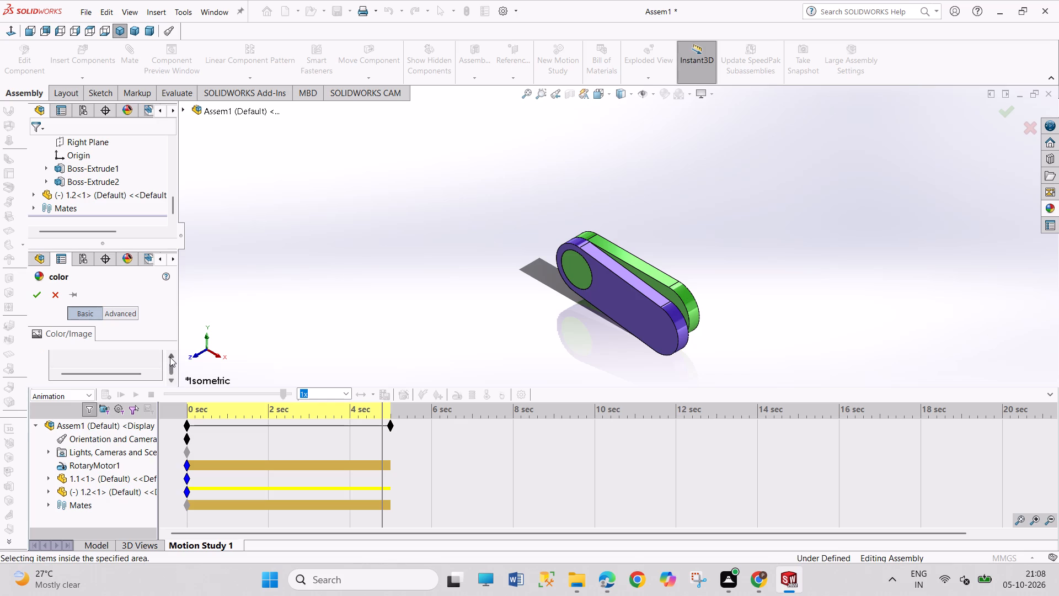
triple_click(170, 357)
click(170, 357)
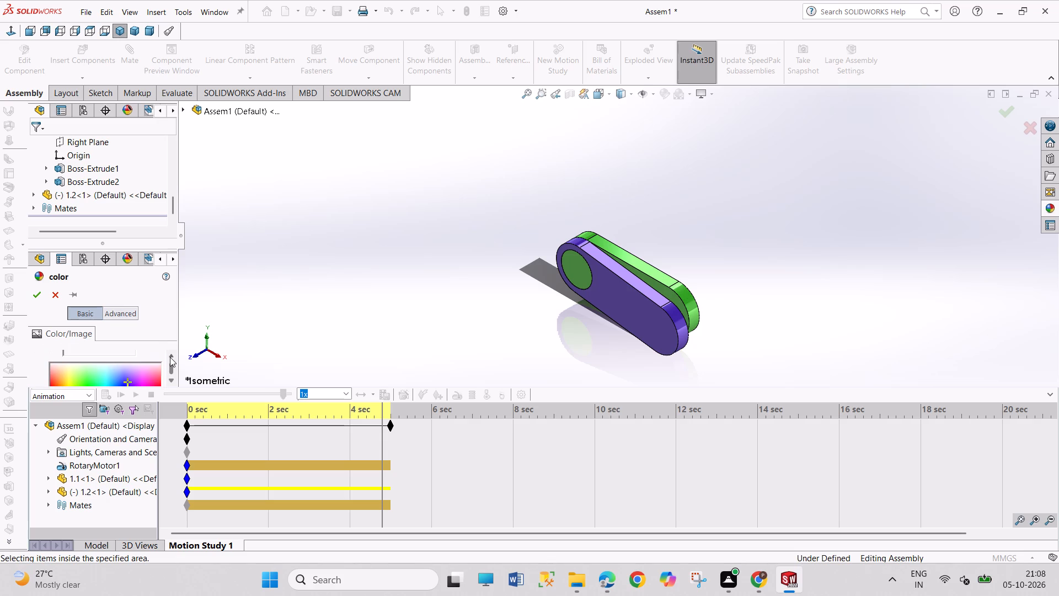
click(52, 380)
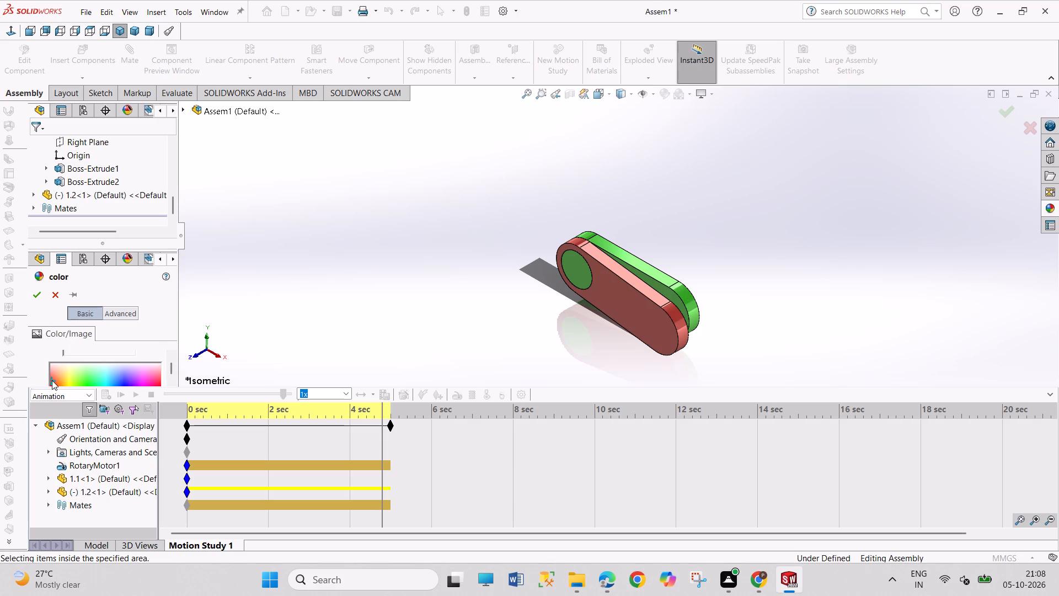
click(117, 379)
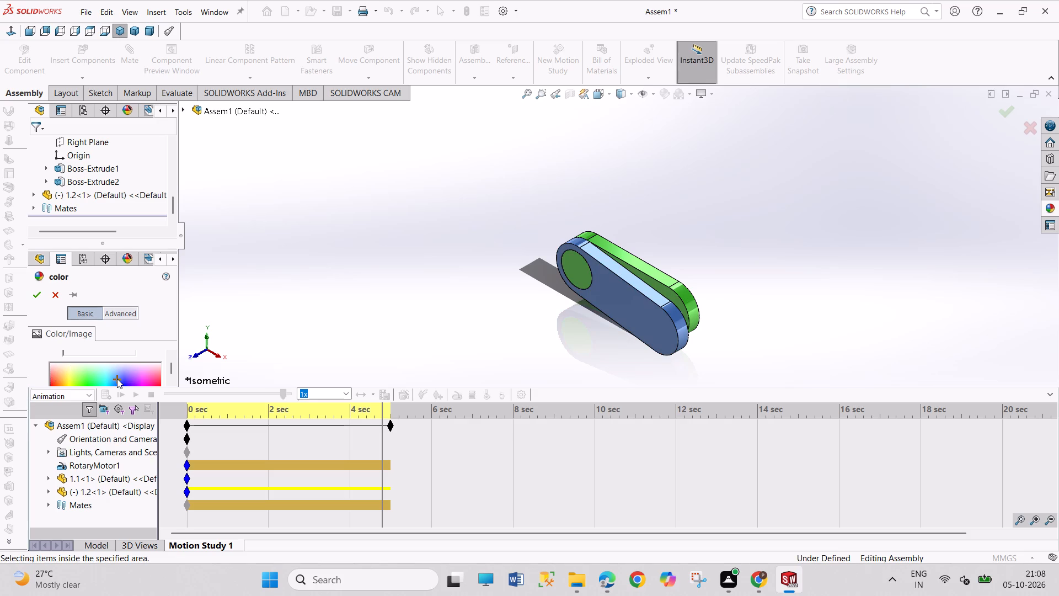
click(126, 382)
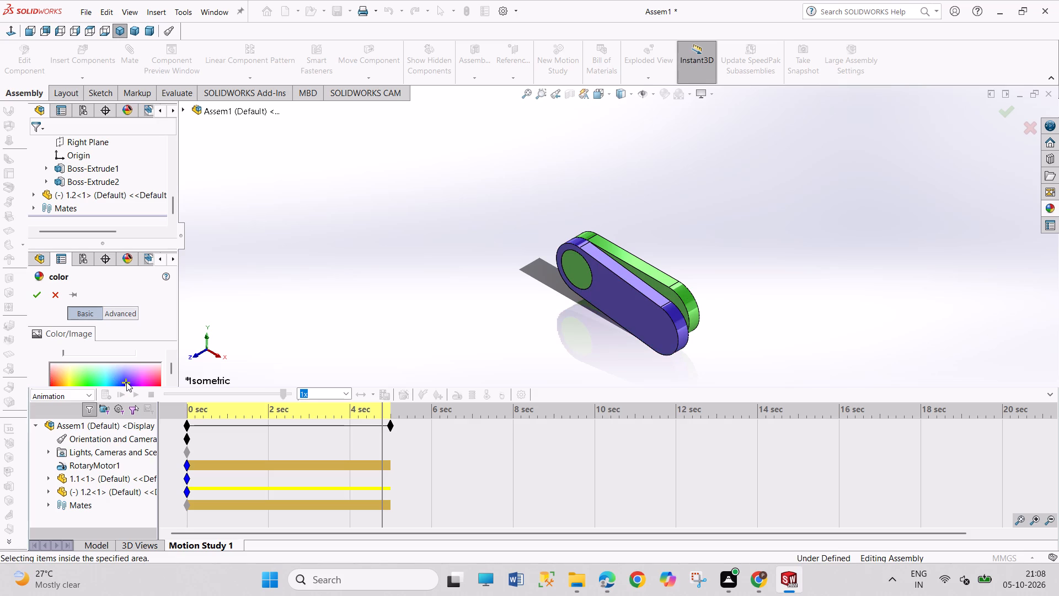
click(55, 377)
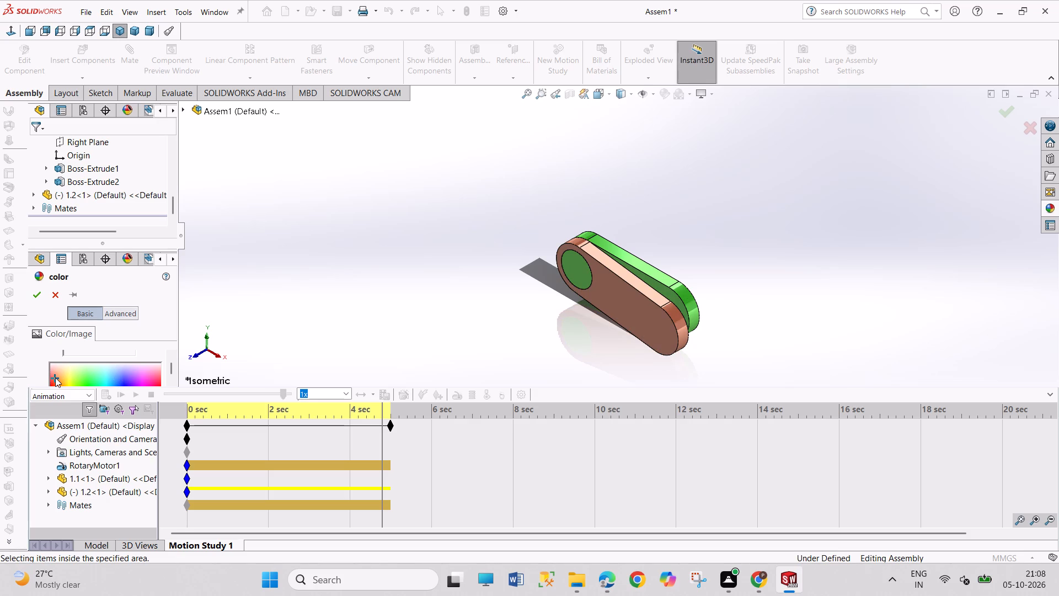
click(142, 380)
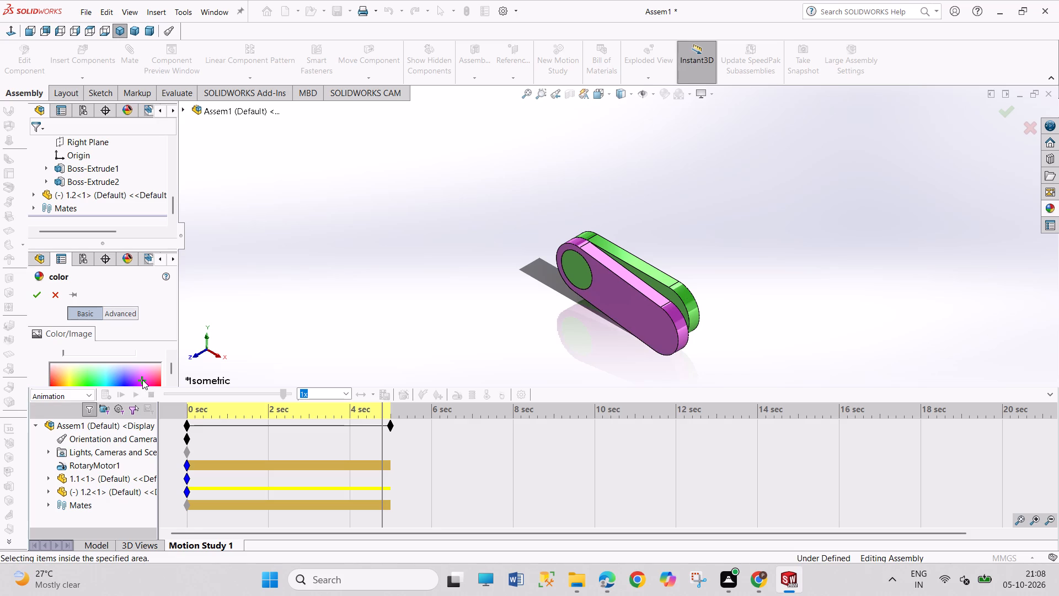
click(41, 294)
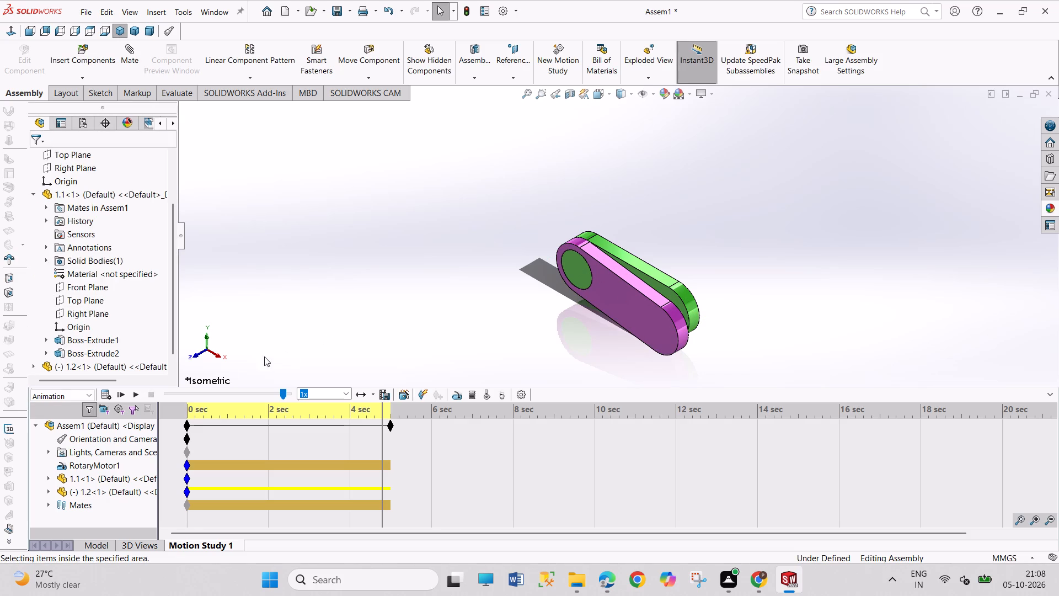
Play the animation with the recoloured link 1.2 and stop it partway through.
click(134, 393)
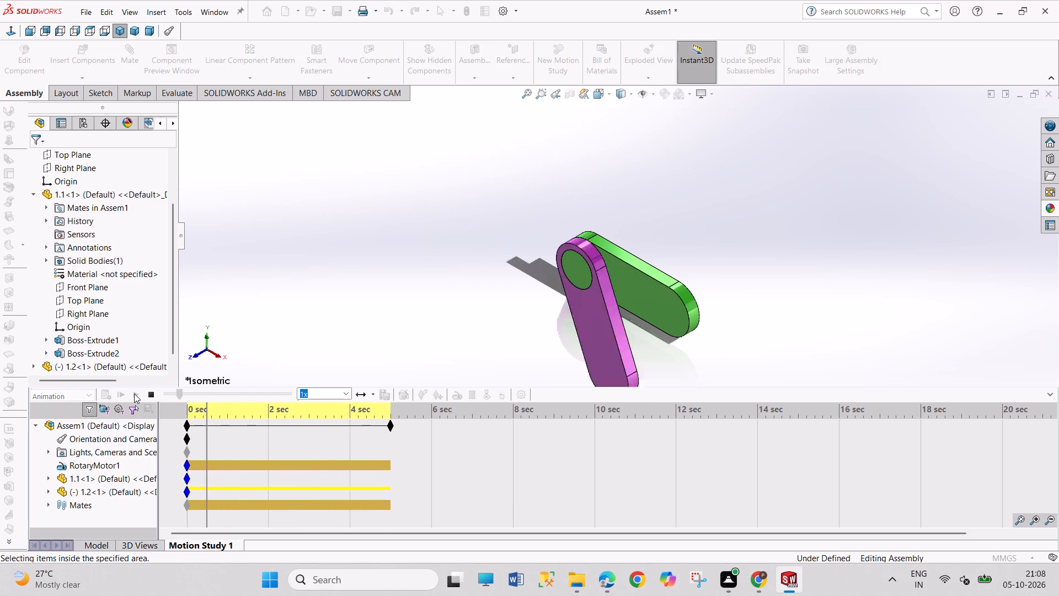
click(148, 393)
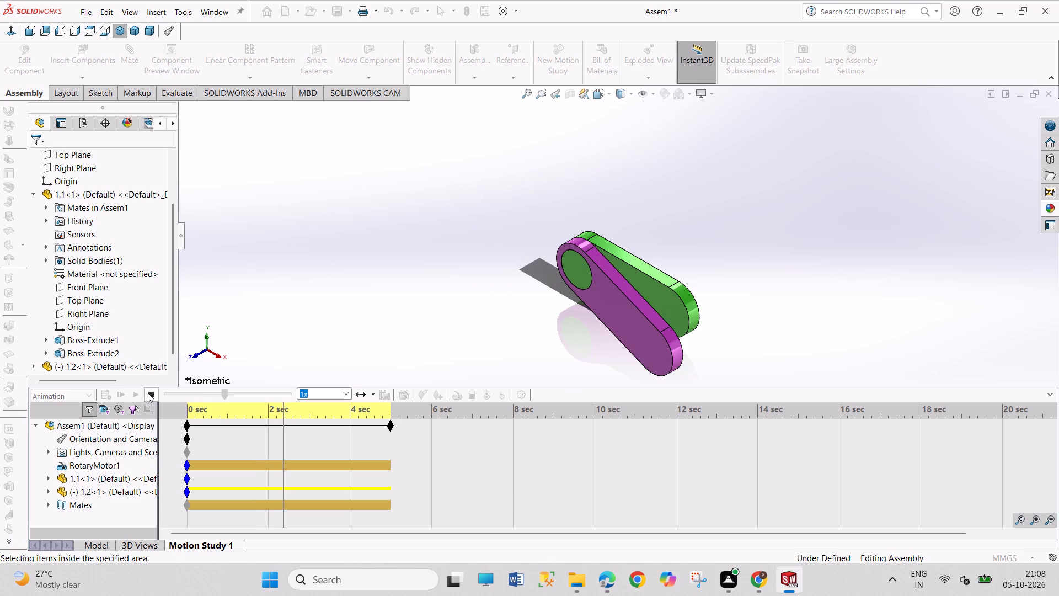
drag(317, 207, 376, 298)
drag(309, 217, 341, 281)
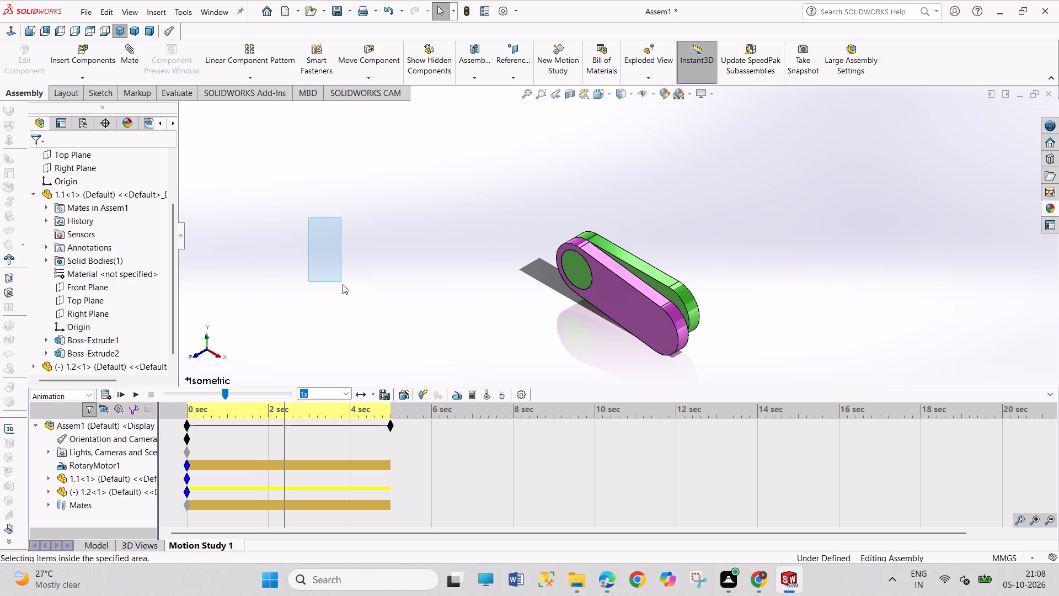
Close the assembly Assem1 and the parts 1.2 and 1.1 without saving their changes.
click(1047, 95)
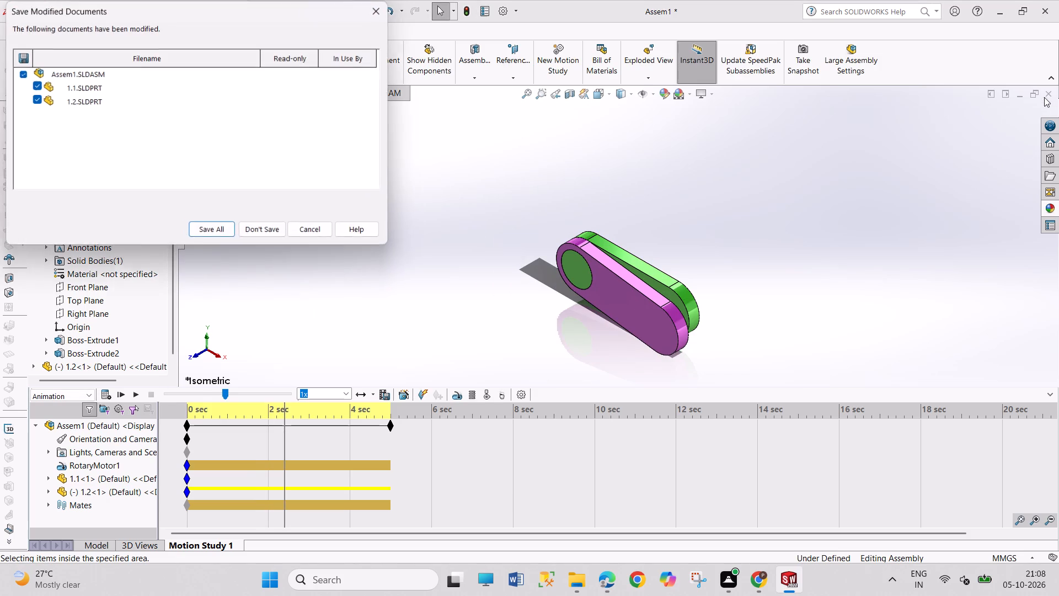
click(275, 231)
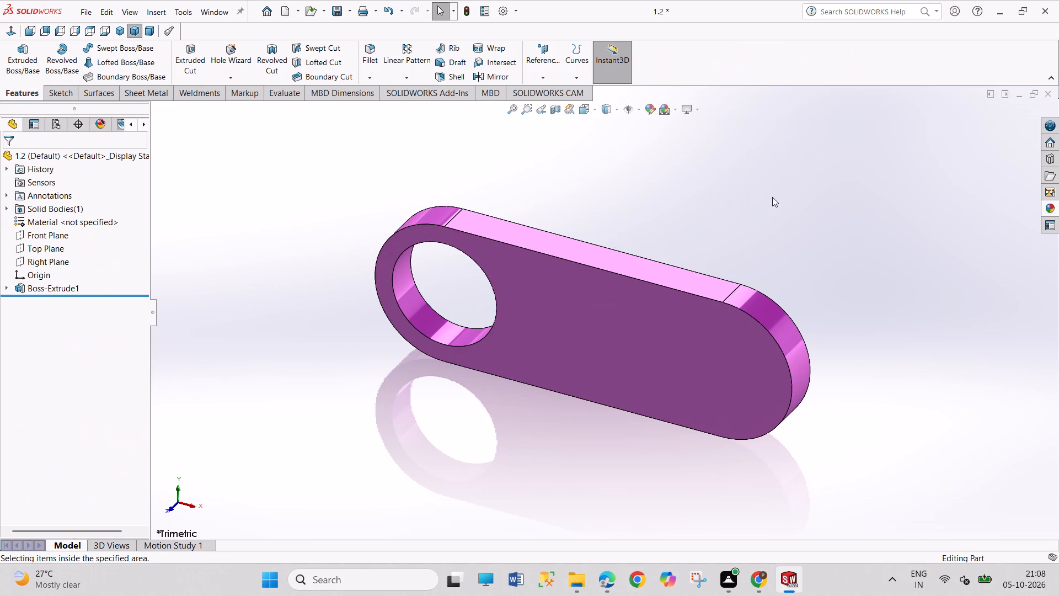
click(1052, 94)
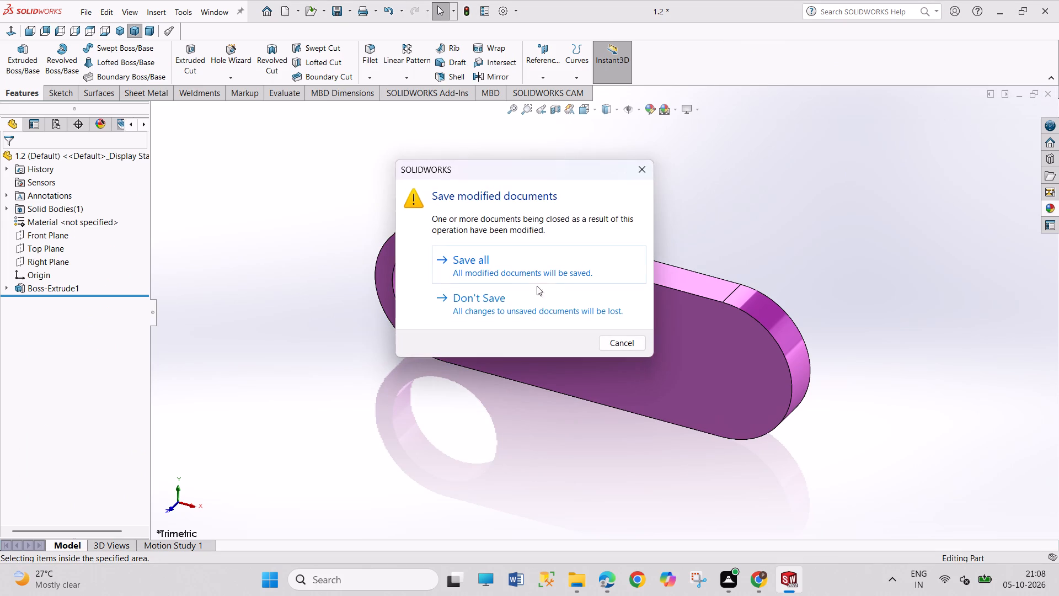
click(514, 302)
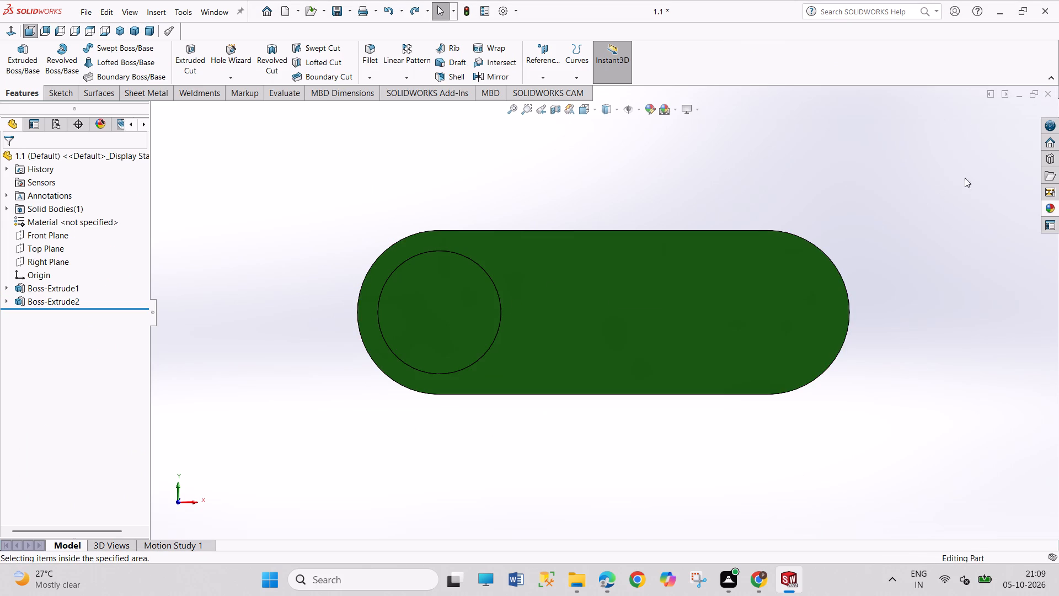
click(1054, 97)
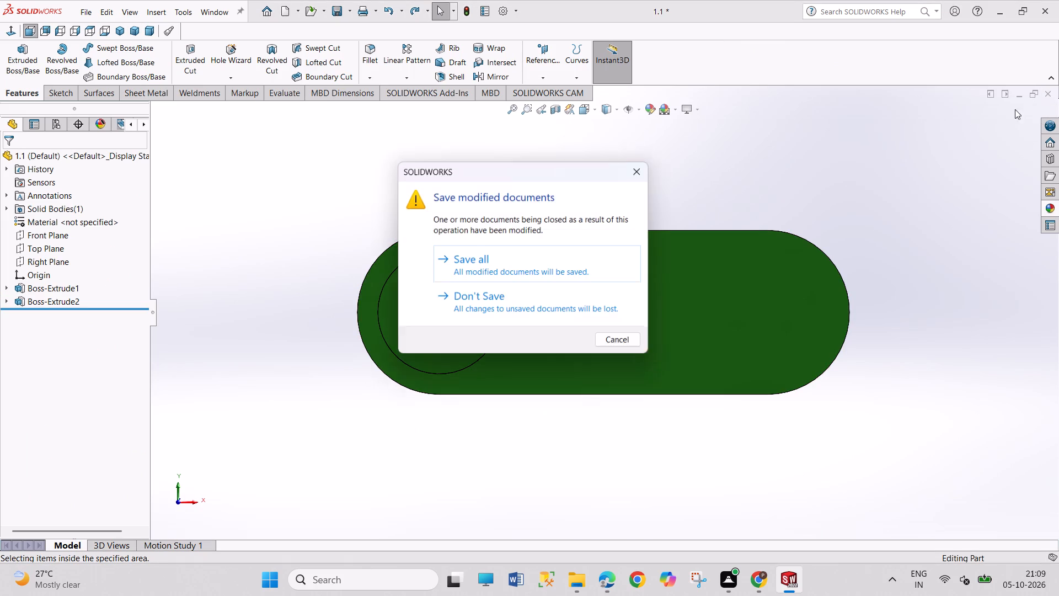
click(534, 309)
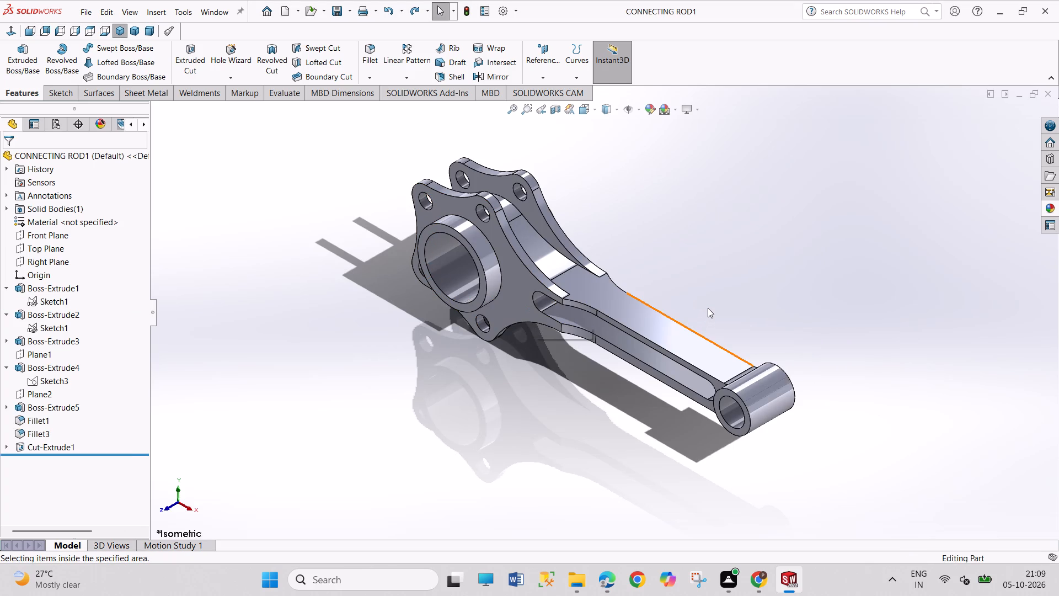
Create a new part document.
key(ctrl+n)
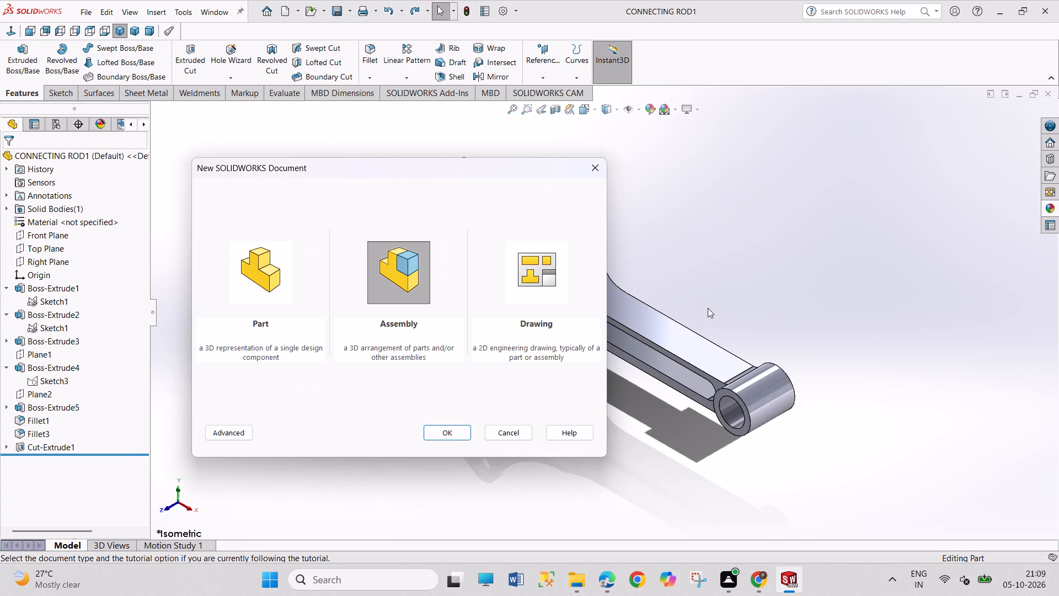
key(1)
key(Left)
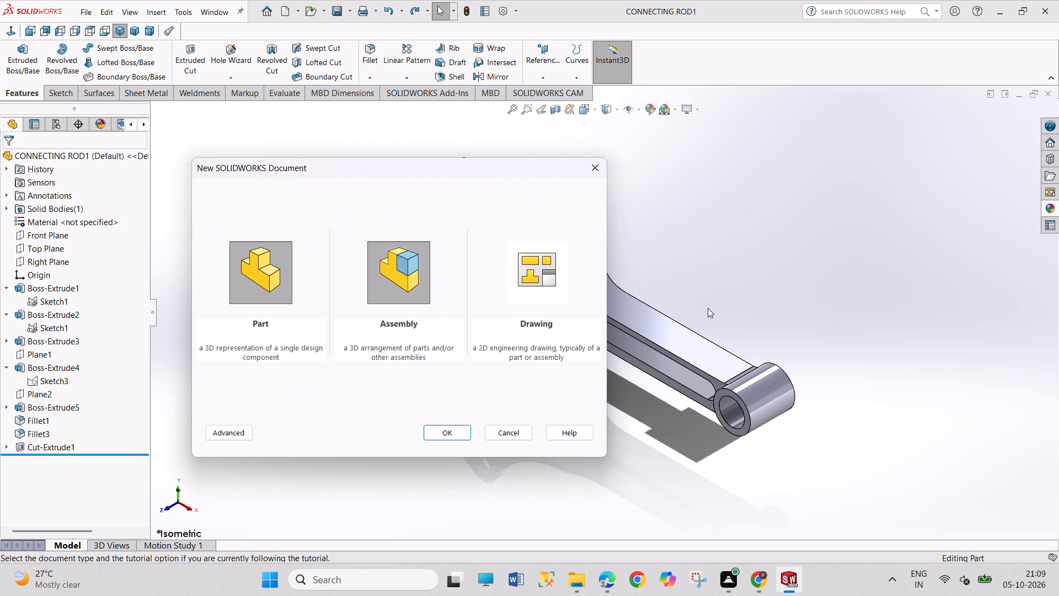
key(Return)
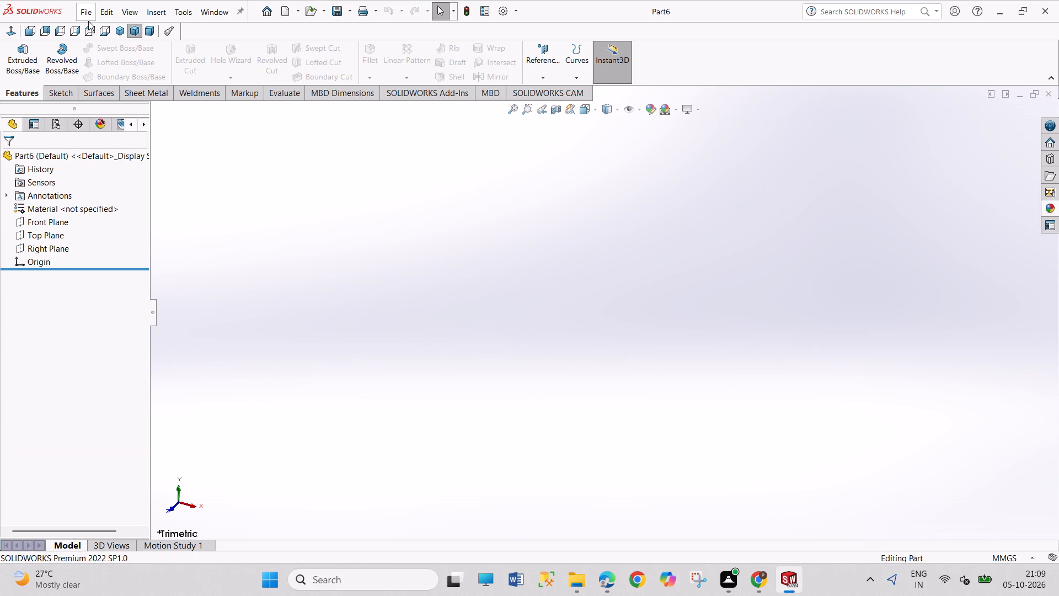
Browse for an existing file to open among the models in the ASSEMBLY OF SPRING LOADED RELIEF VALVE folder.
key(ctrl+u)
key(ctrl+o)
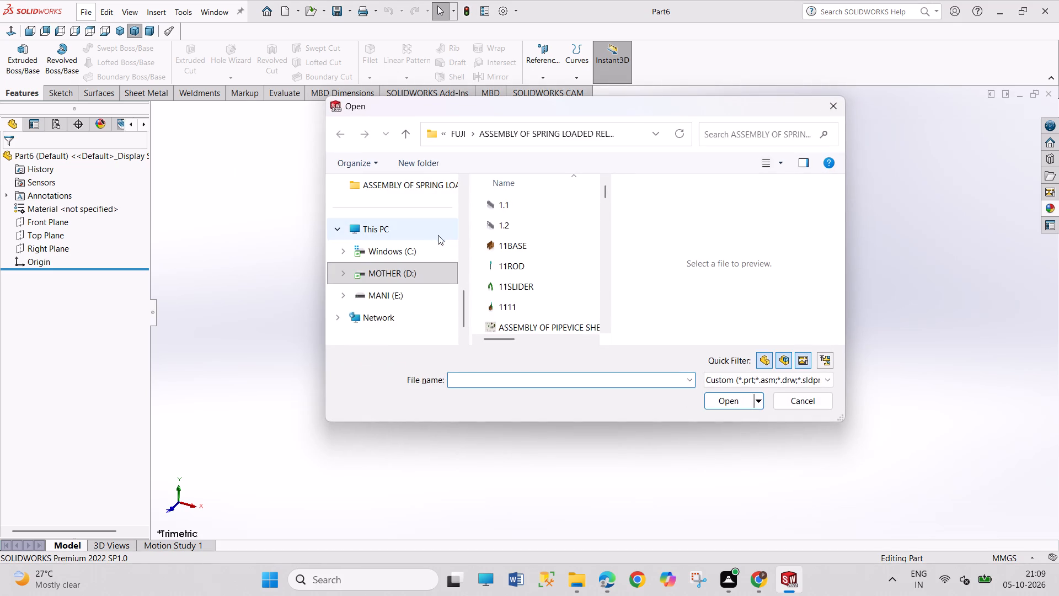
scroll(514, 247, down, 2)
scroll(514, 247, up, 2)
scroll(532, 268, down, 2)
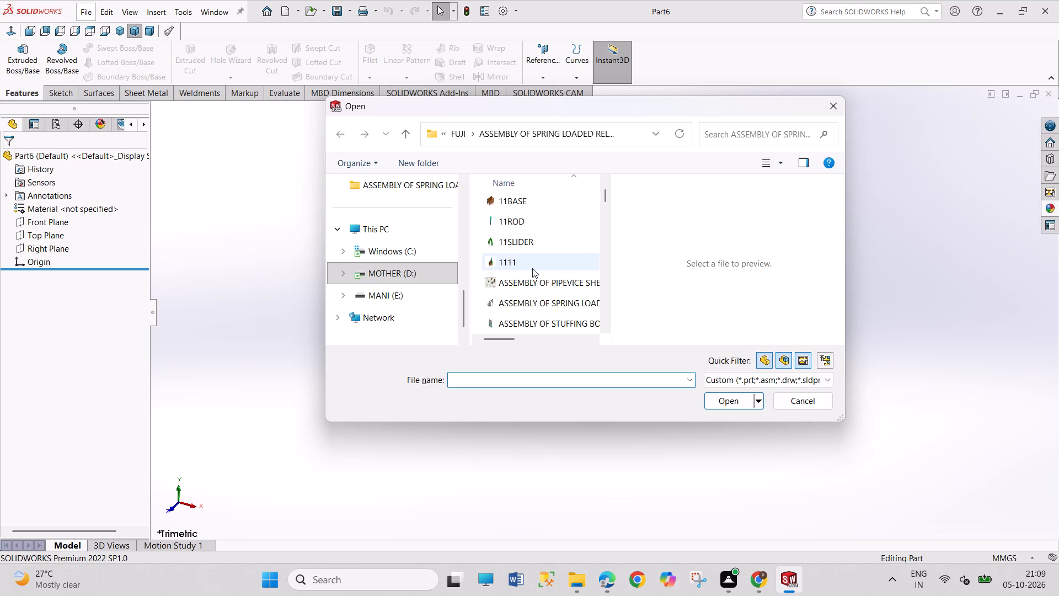
scroll(532, 269, down, 8)
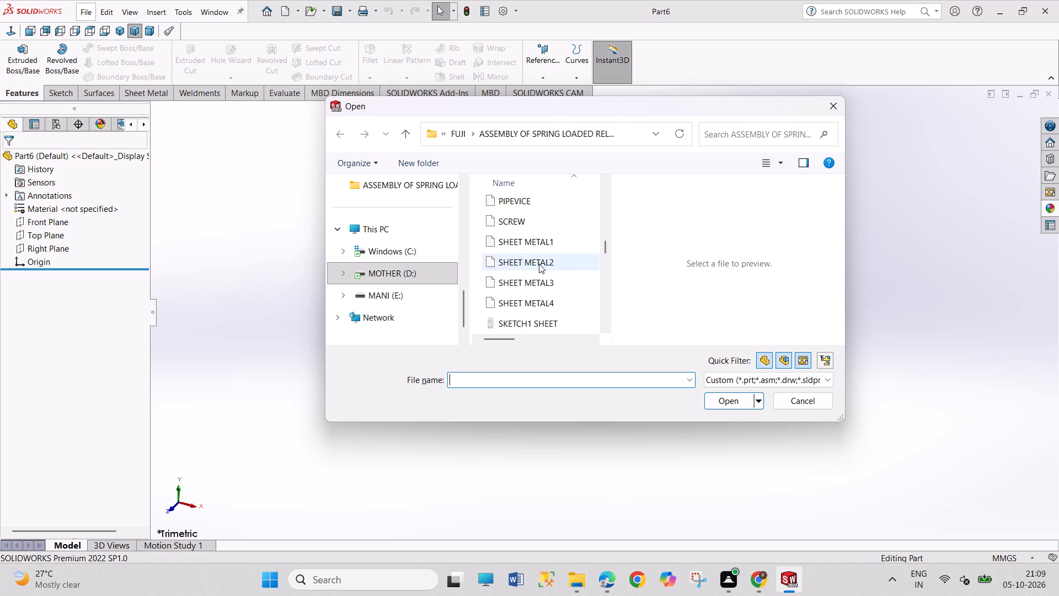
scroll(539, 265, down, 11)
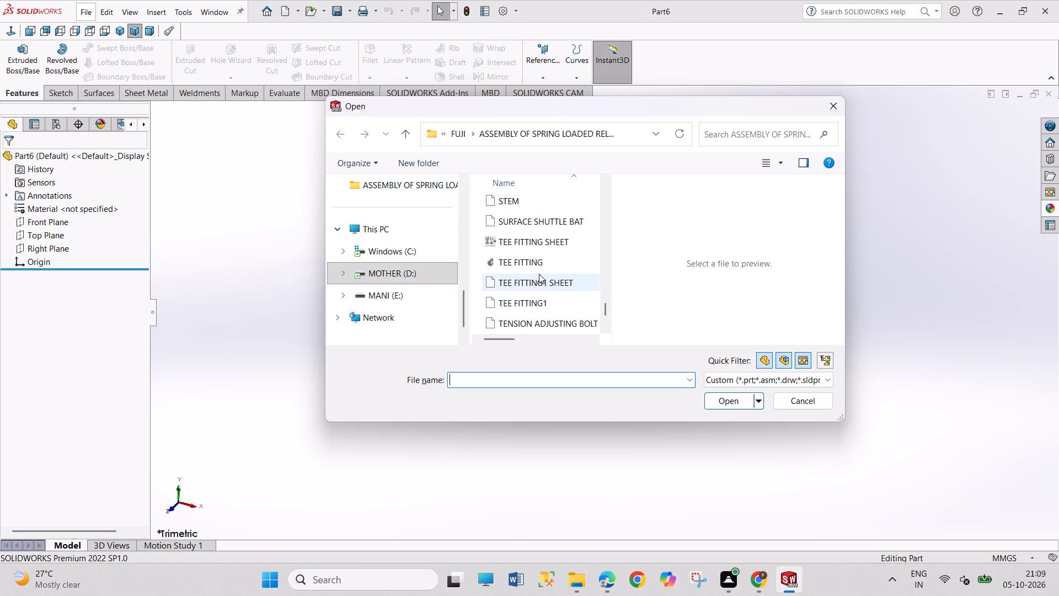
scroll(539, 274, up, 4)
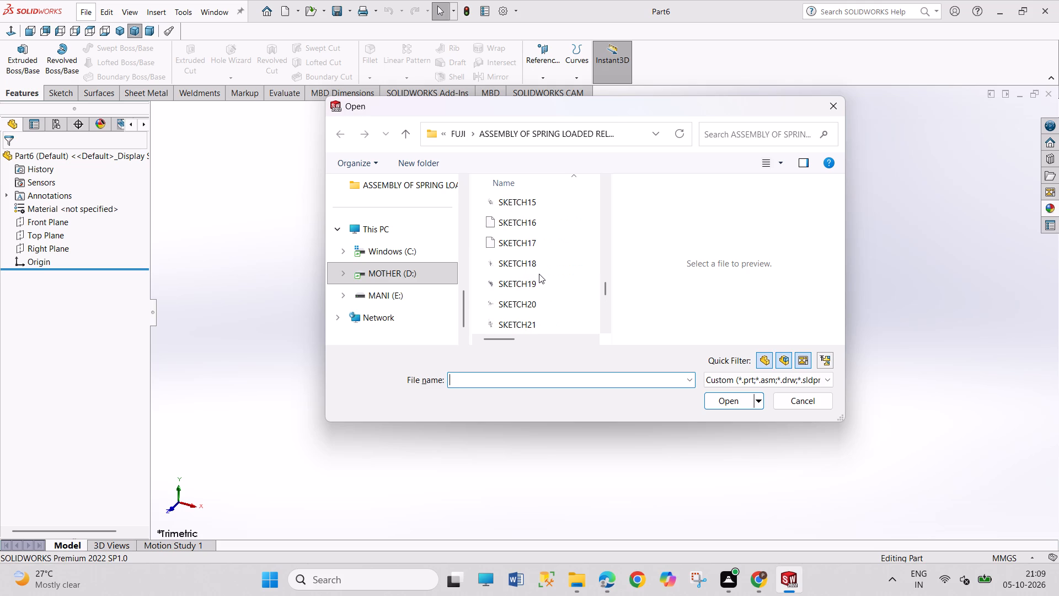
scroll(539, 274, up, 6)
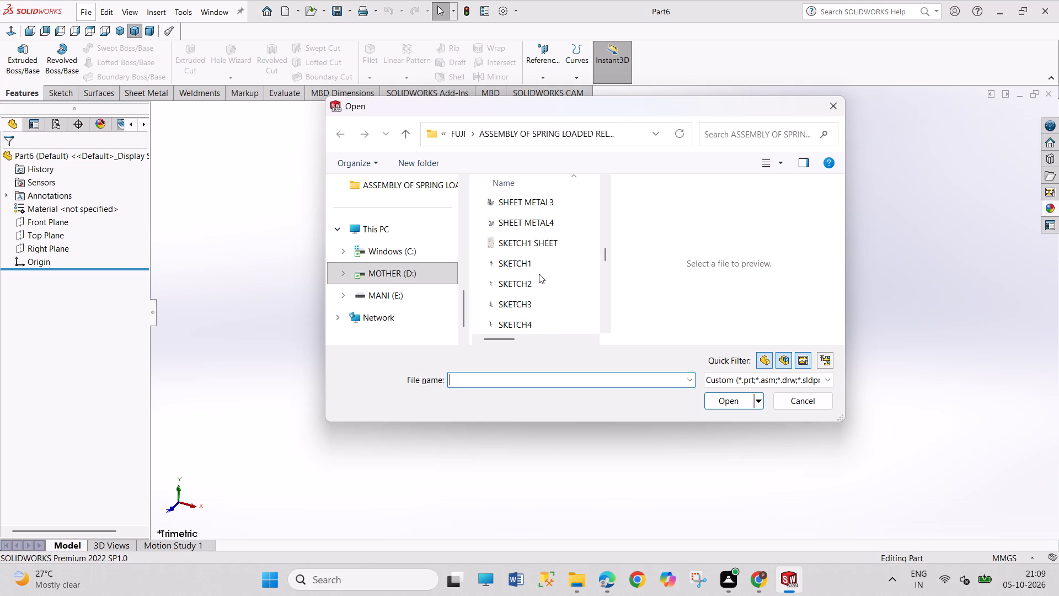
scroll(539, 274, up, 2)
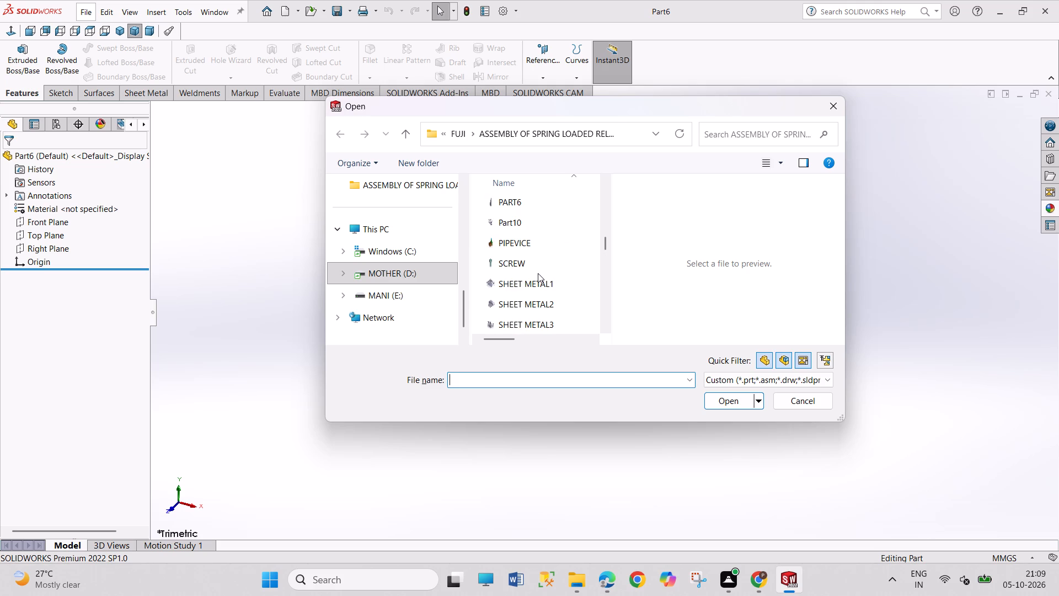
scroll(538, 251, down, 12)
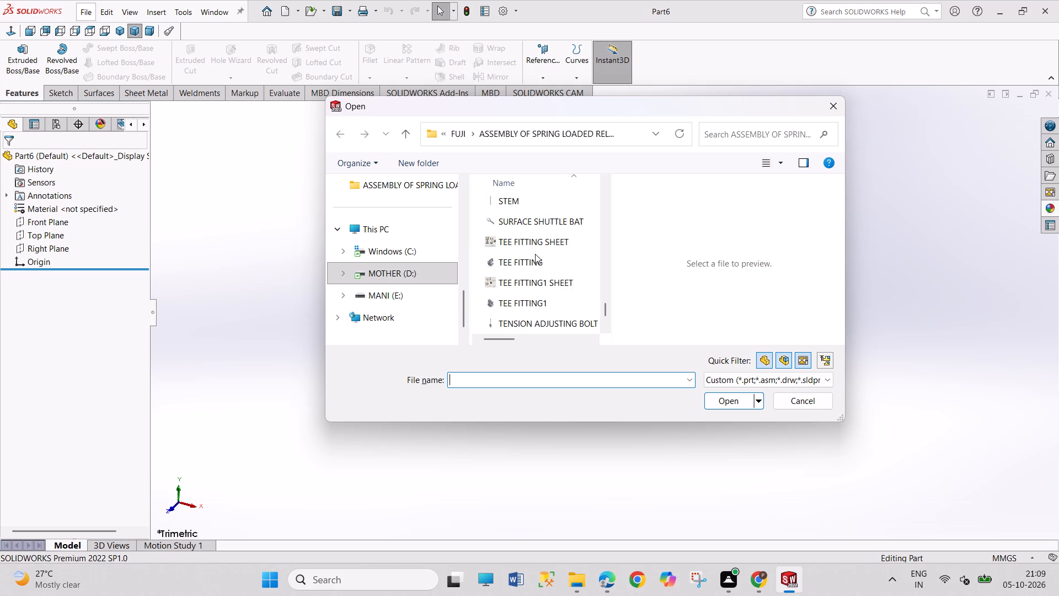
scroll(535, 254, down, 7)
Look through the parent folders FUJI and ASSEMBLY1111 for a model to open.
click(457, 132)
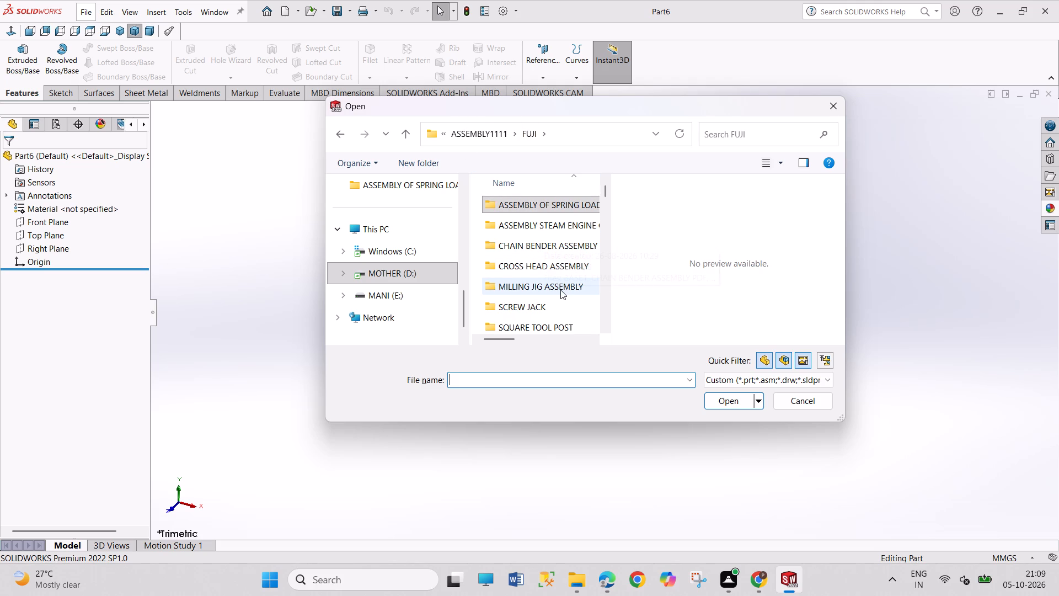
scroll(560, 290, down, 1)
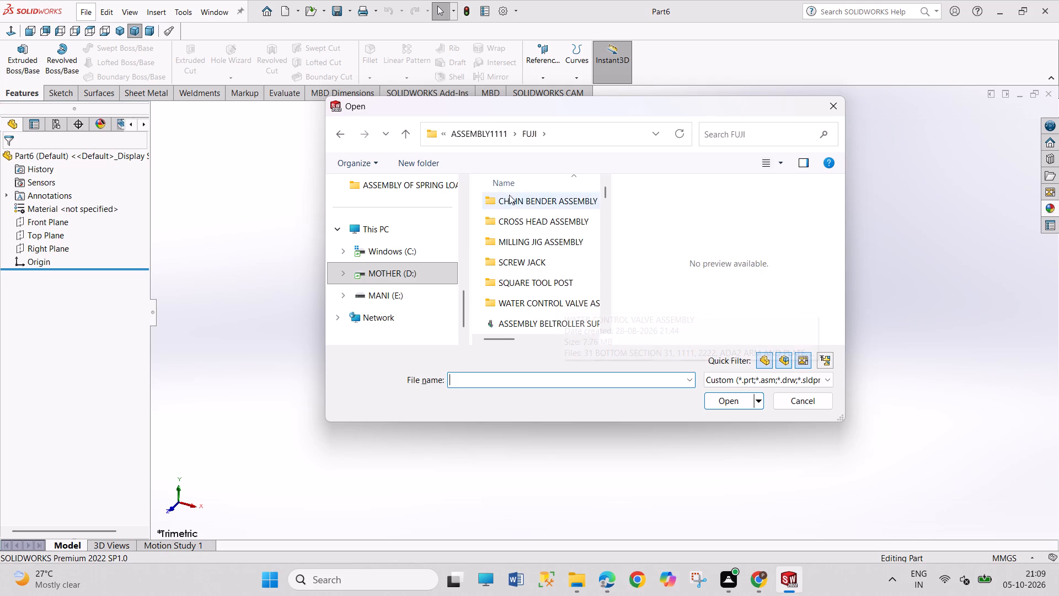
click(483, 138)
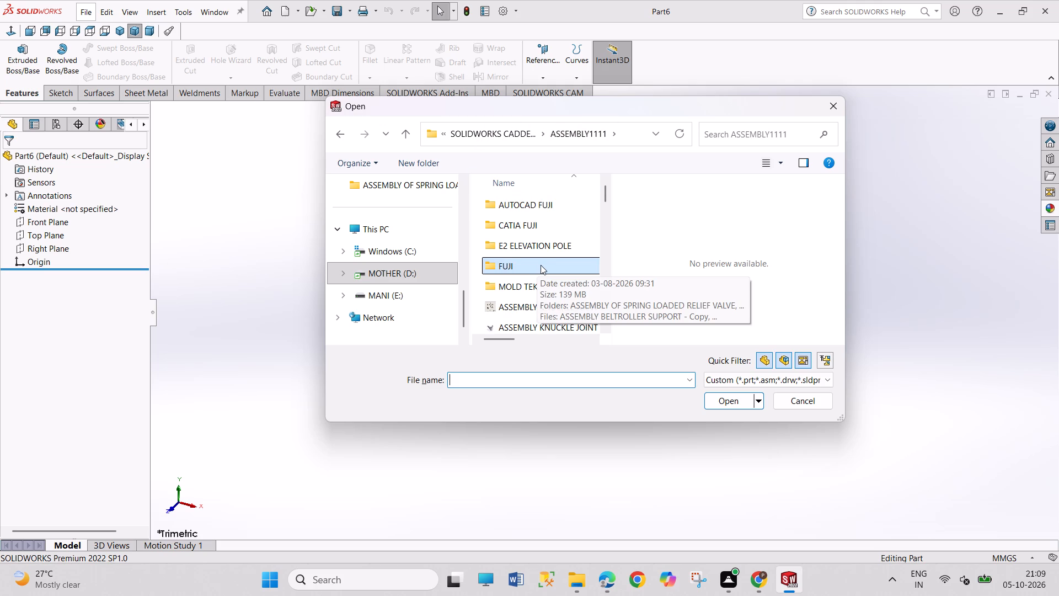
scroll(541, 265, down, 10)
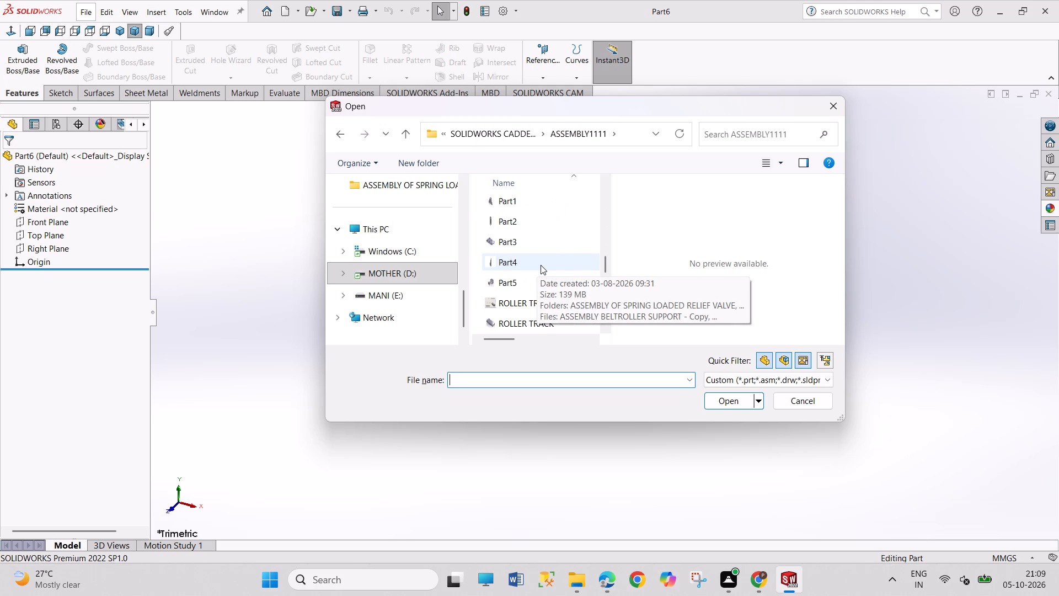
scroll(541, 265, down, 1)
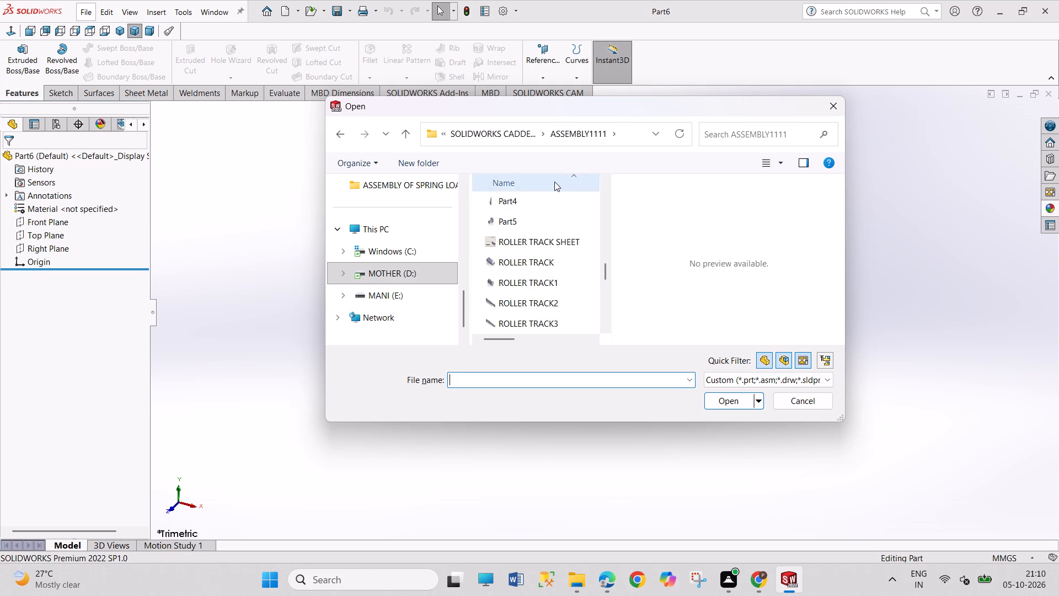
scroll(548, 219, up, 12)
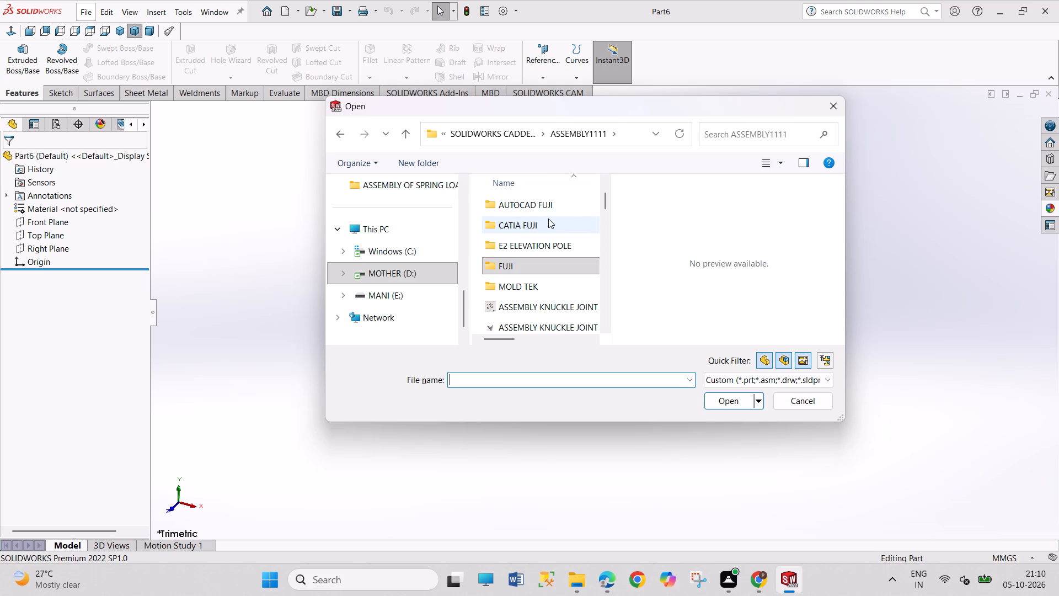
Look through the files in FUJI's MILLING JIG ASSEMBLY folder and leave the file browser without opening any.
double_click(547, 263)
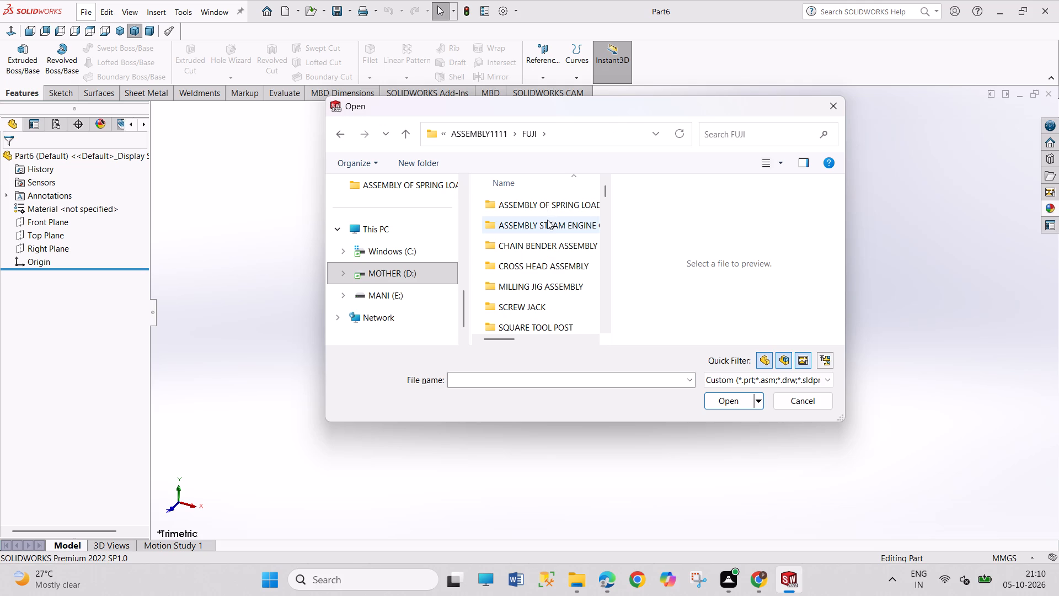
scroll(559, 294, down, 1)
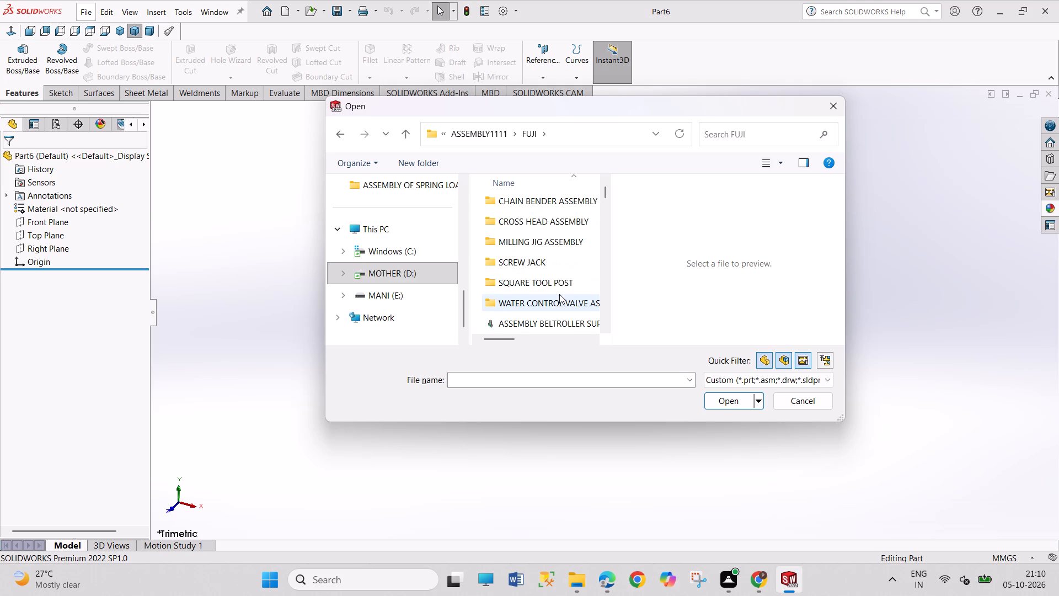
double_click(563, 246)
scroll(563, 246, down, 3)
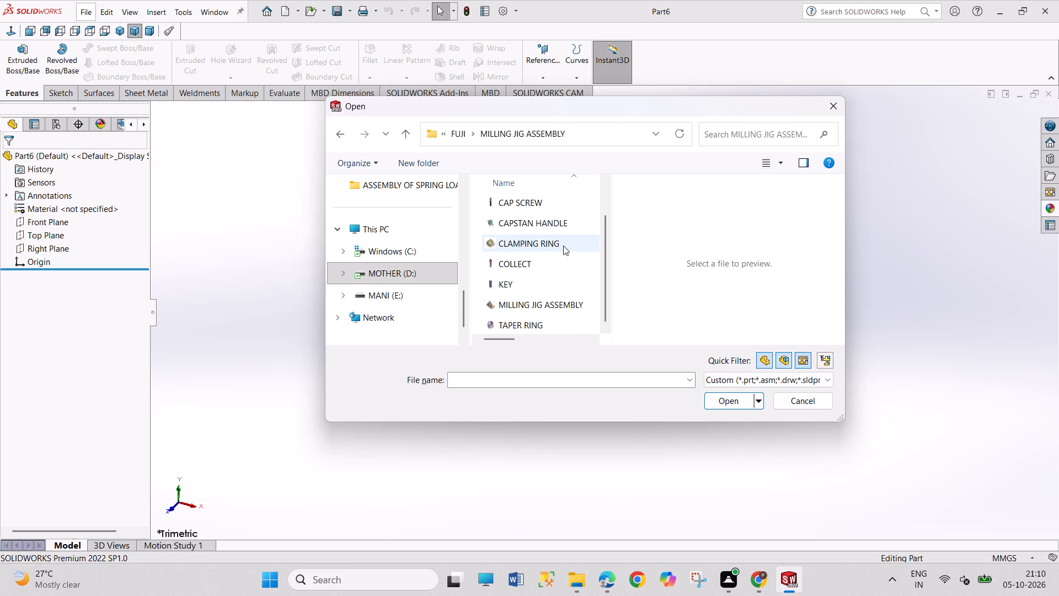
scroll(563, 246, down, 2)
scroll(563, 246, up, 5)
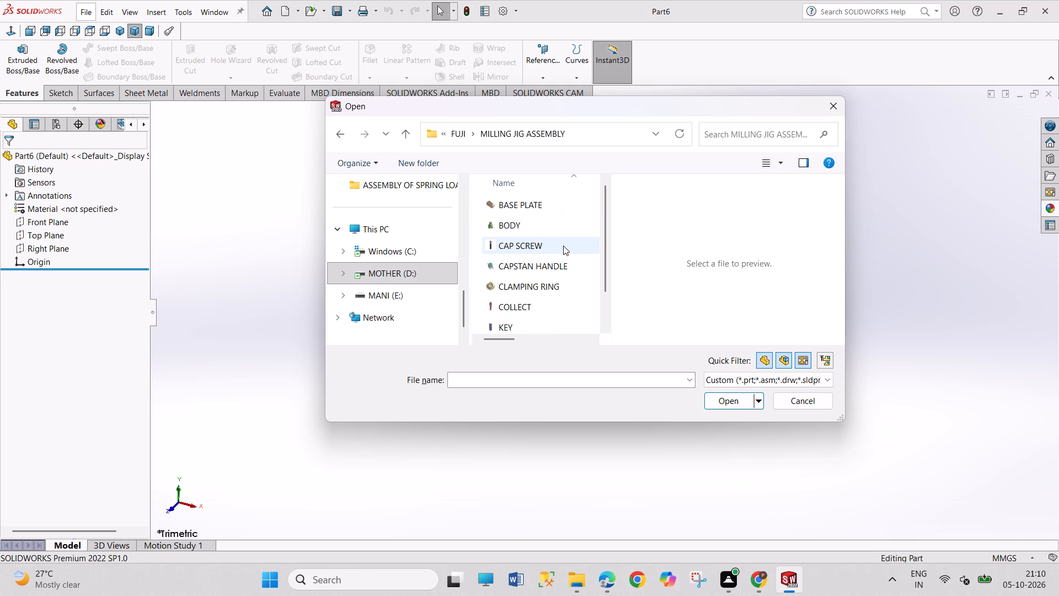
scroll(563, 246, down, 3)
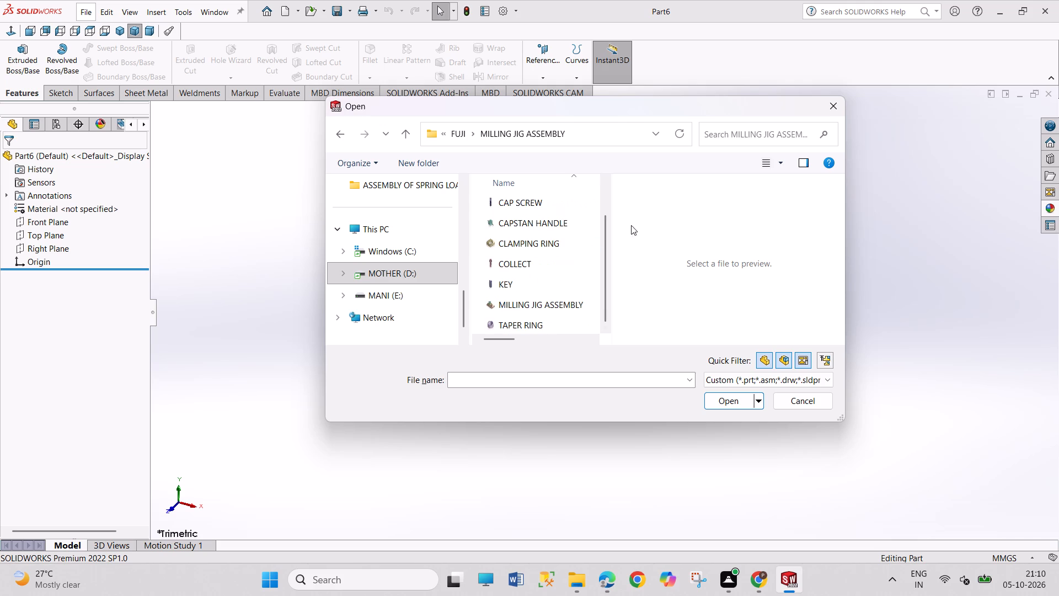
click(838, 111)
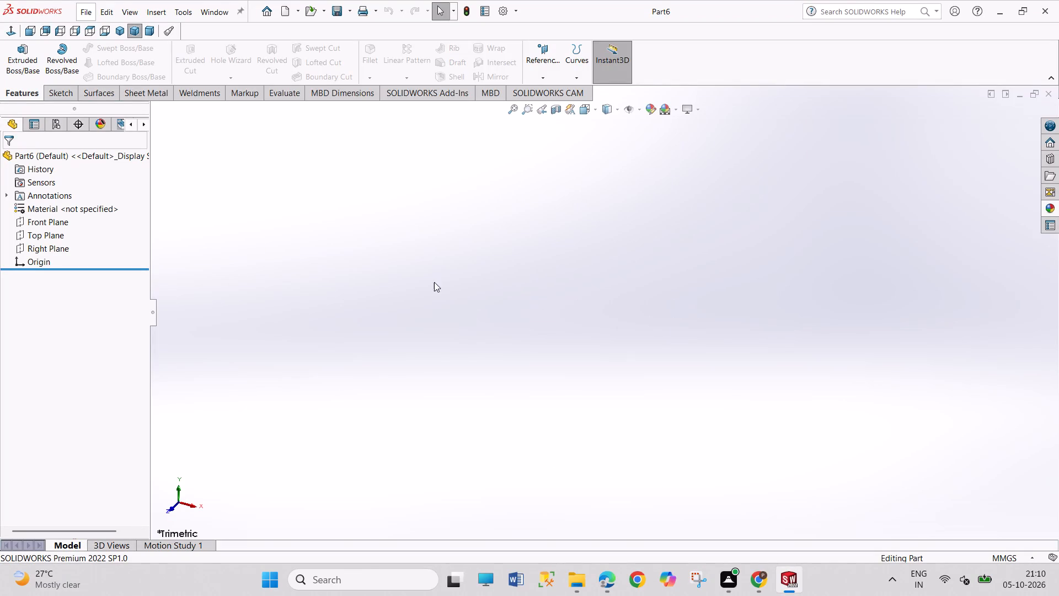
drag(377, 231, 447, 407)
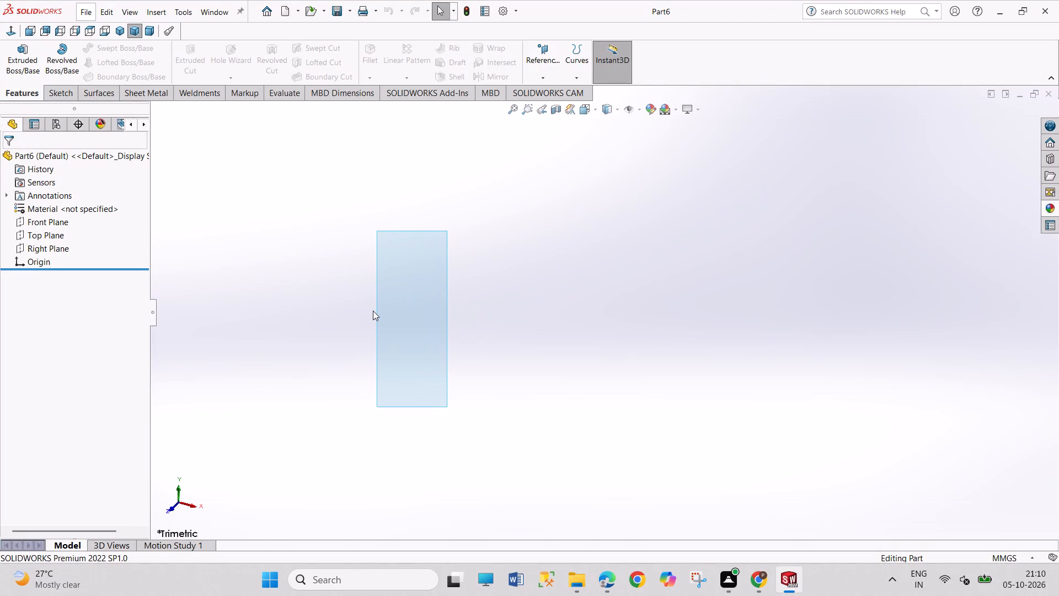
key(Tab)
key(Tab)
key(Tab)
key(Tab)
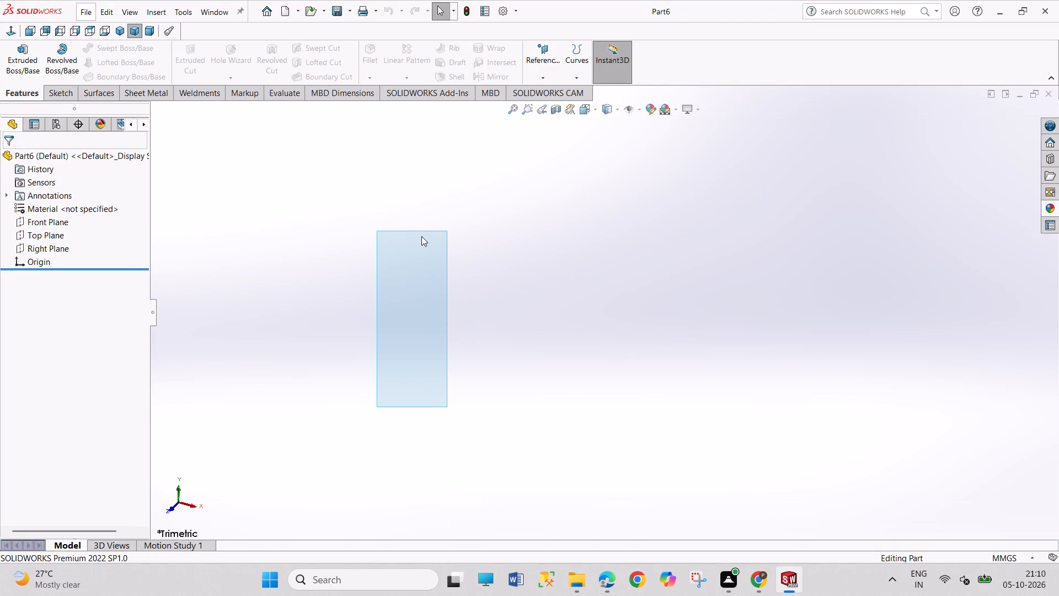